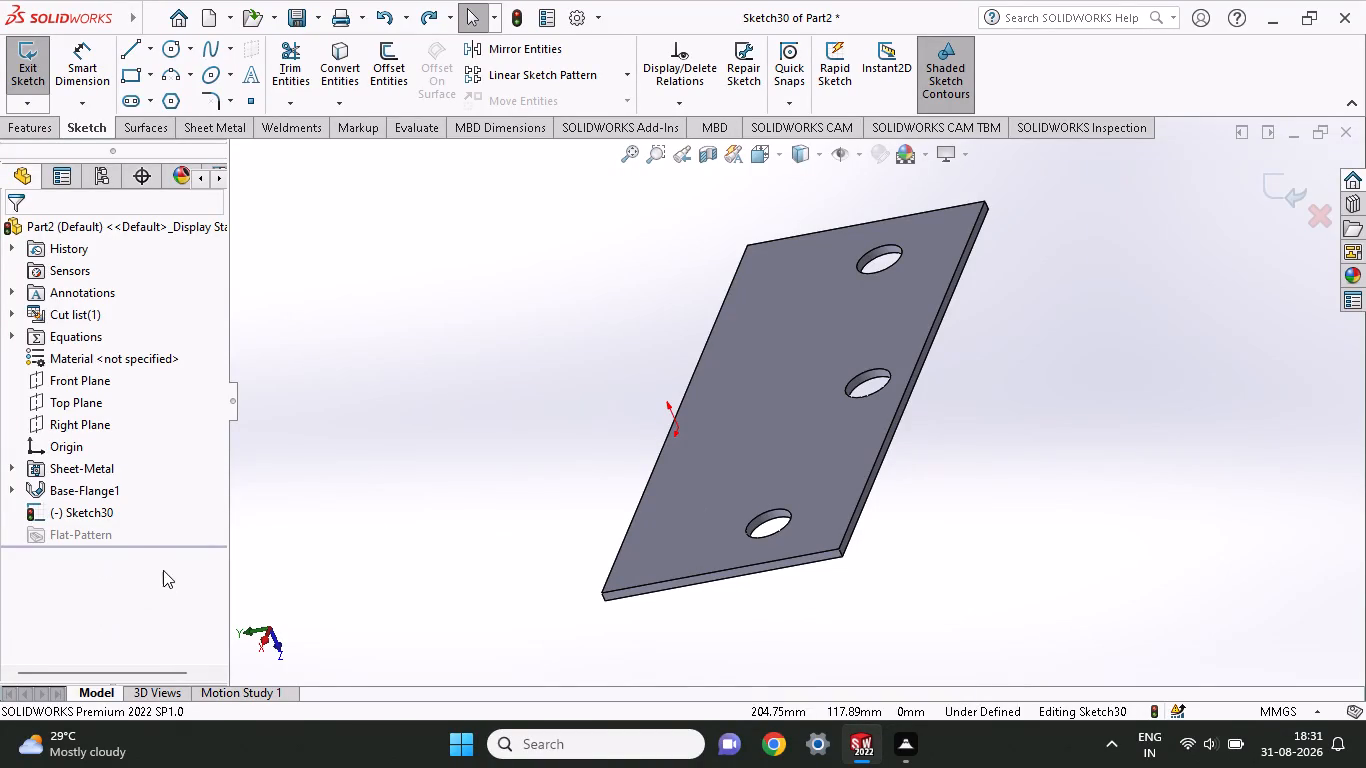
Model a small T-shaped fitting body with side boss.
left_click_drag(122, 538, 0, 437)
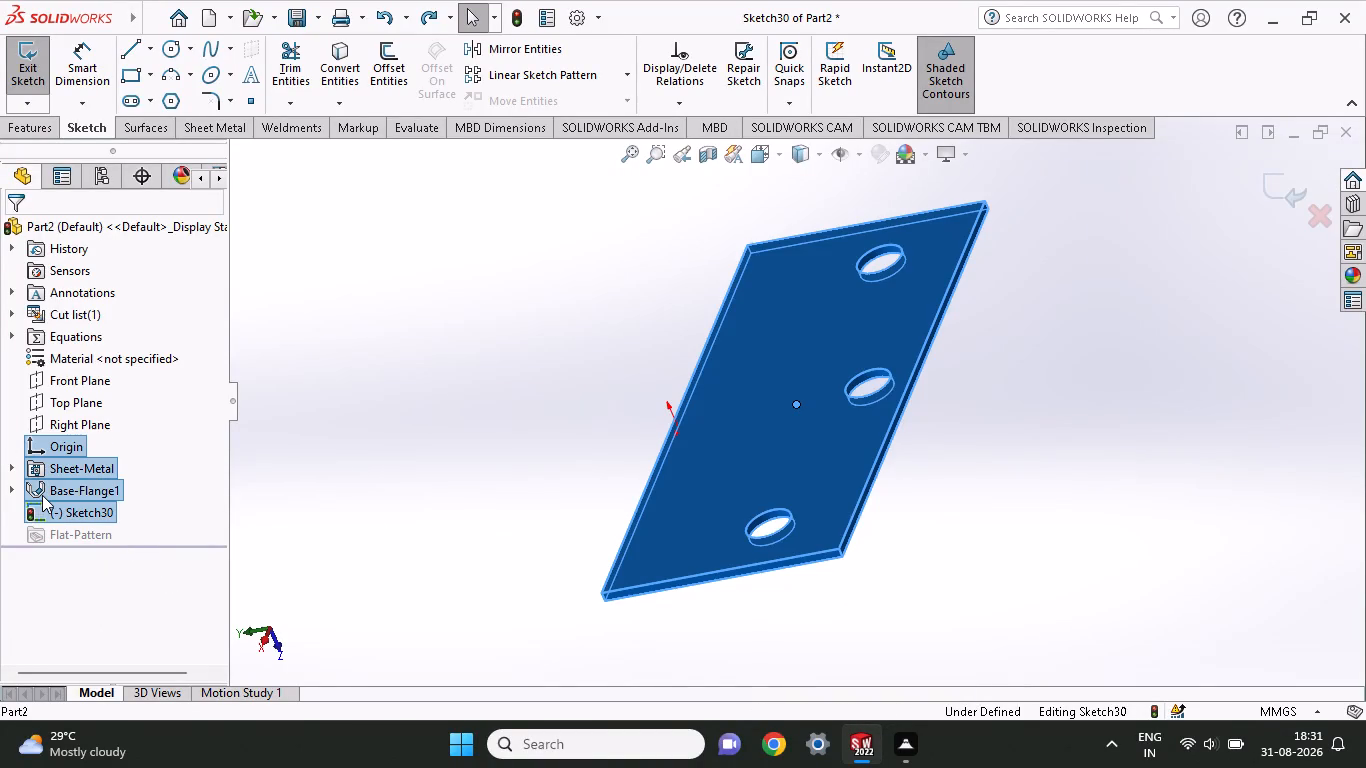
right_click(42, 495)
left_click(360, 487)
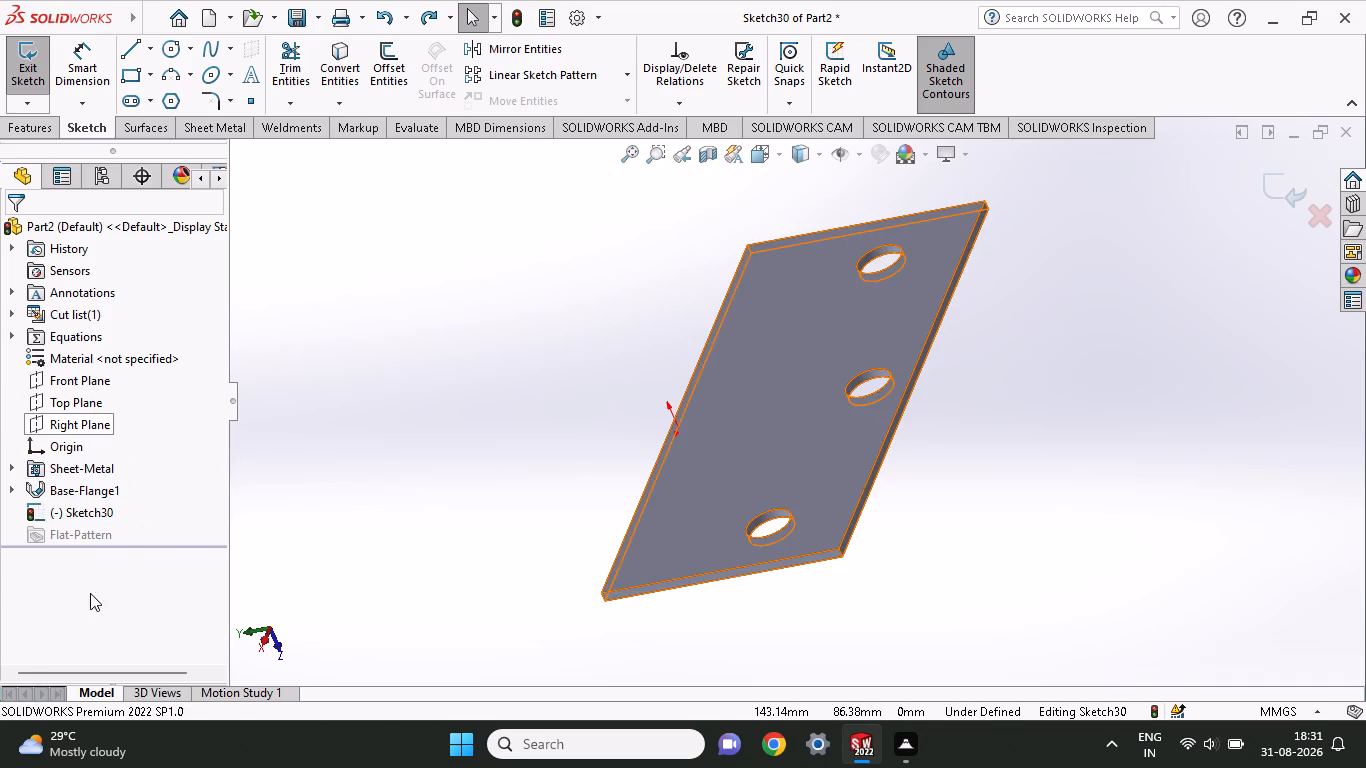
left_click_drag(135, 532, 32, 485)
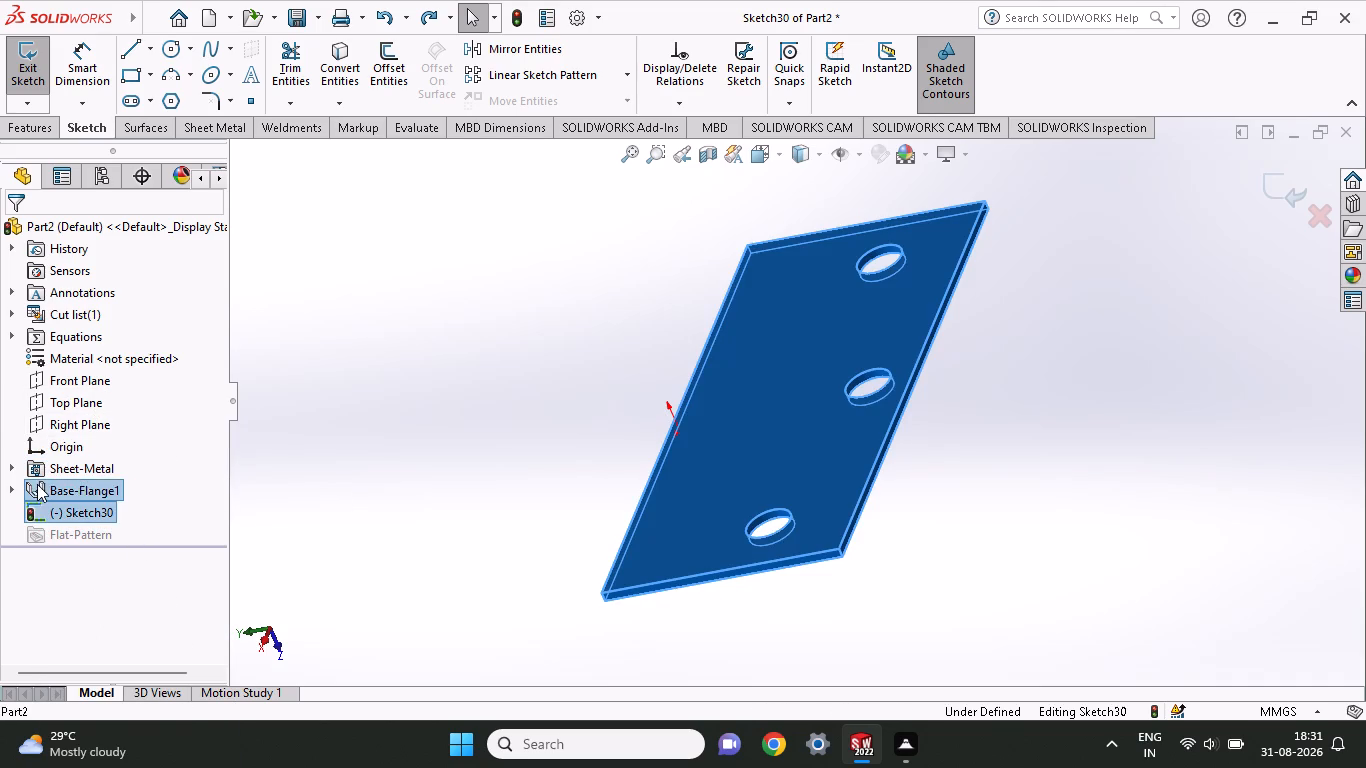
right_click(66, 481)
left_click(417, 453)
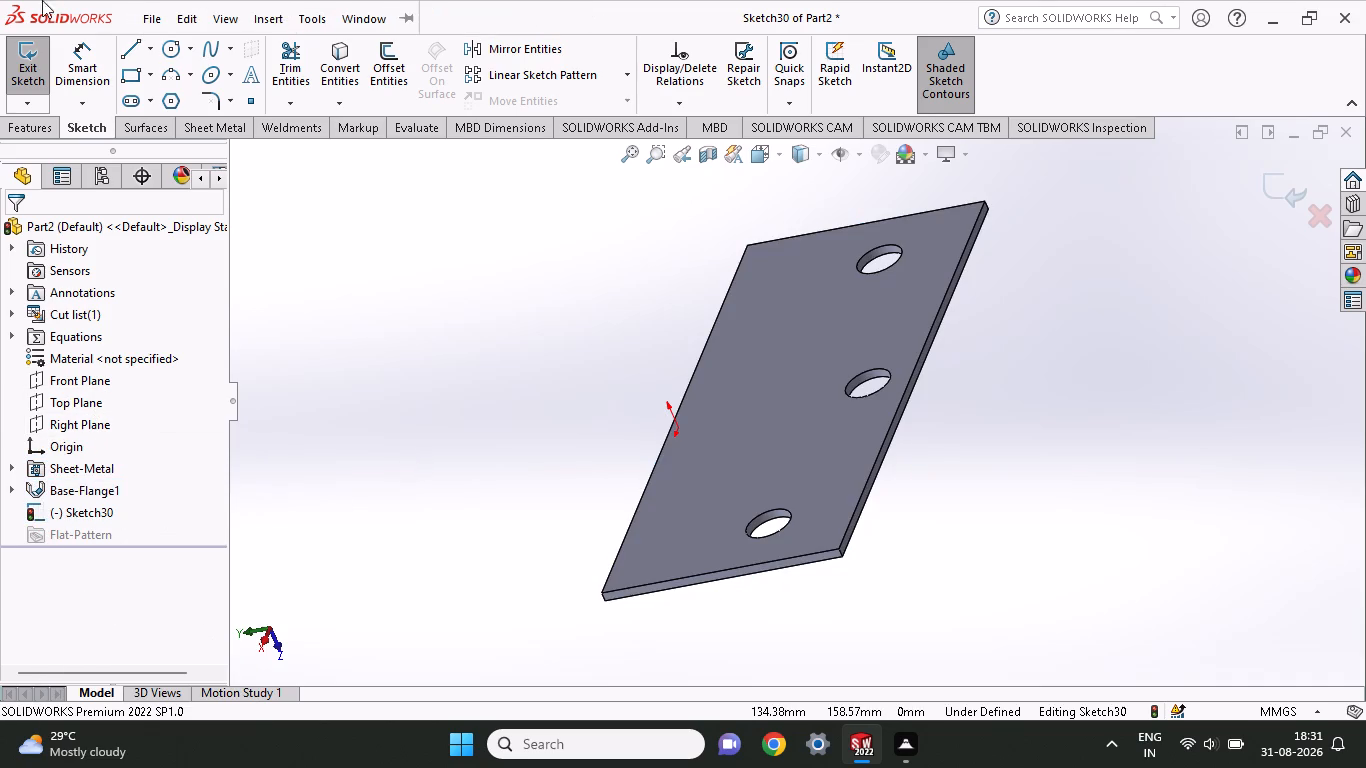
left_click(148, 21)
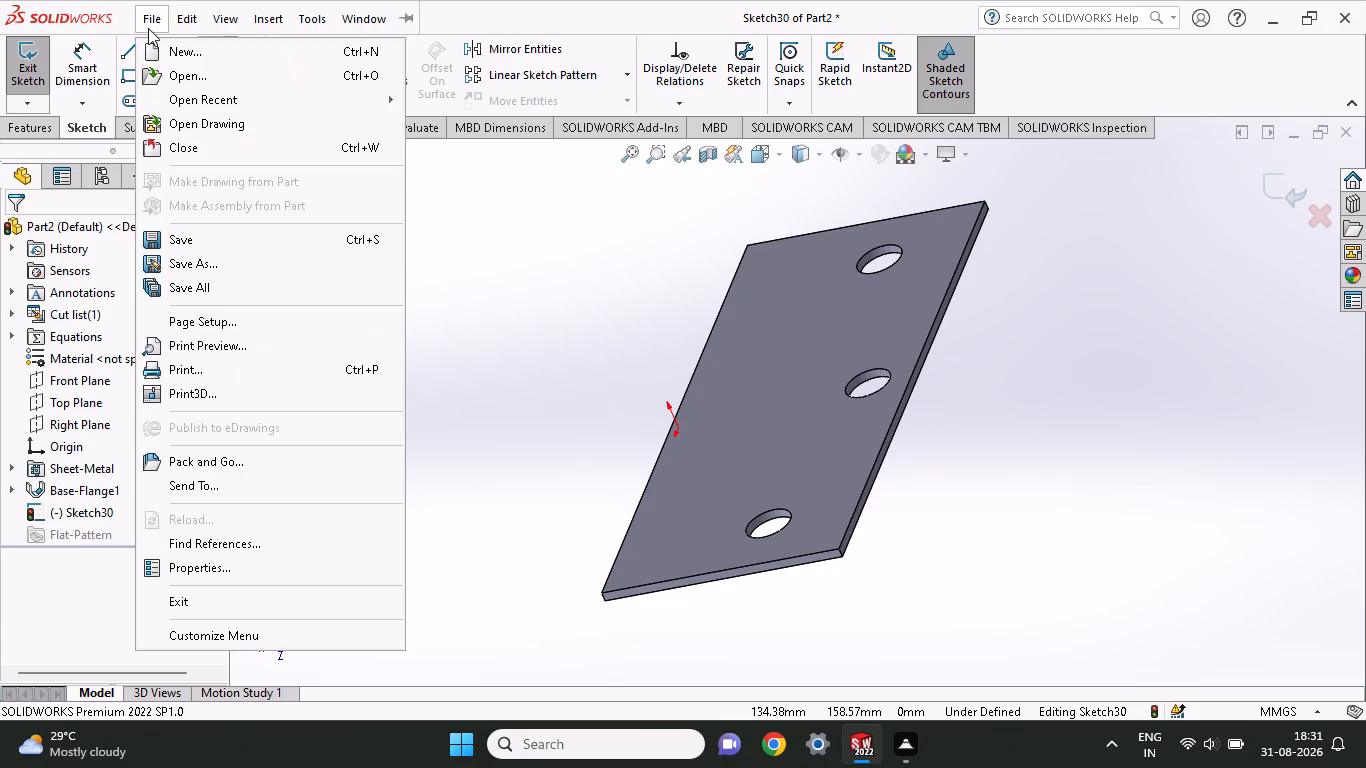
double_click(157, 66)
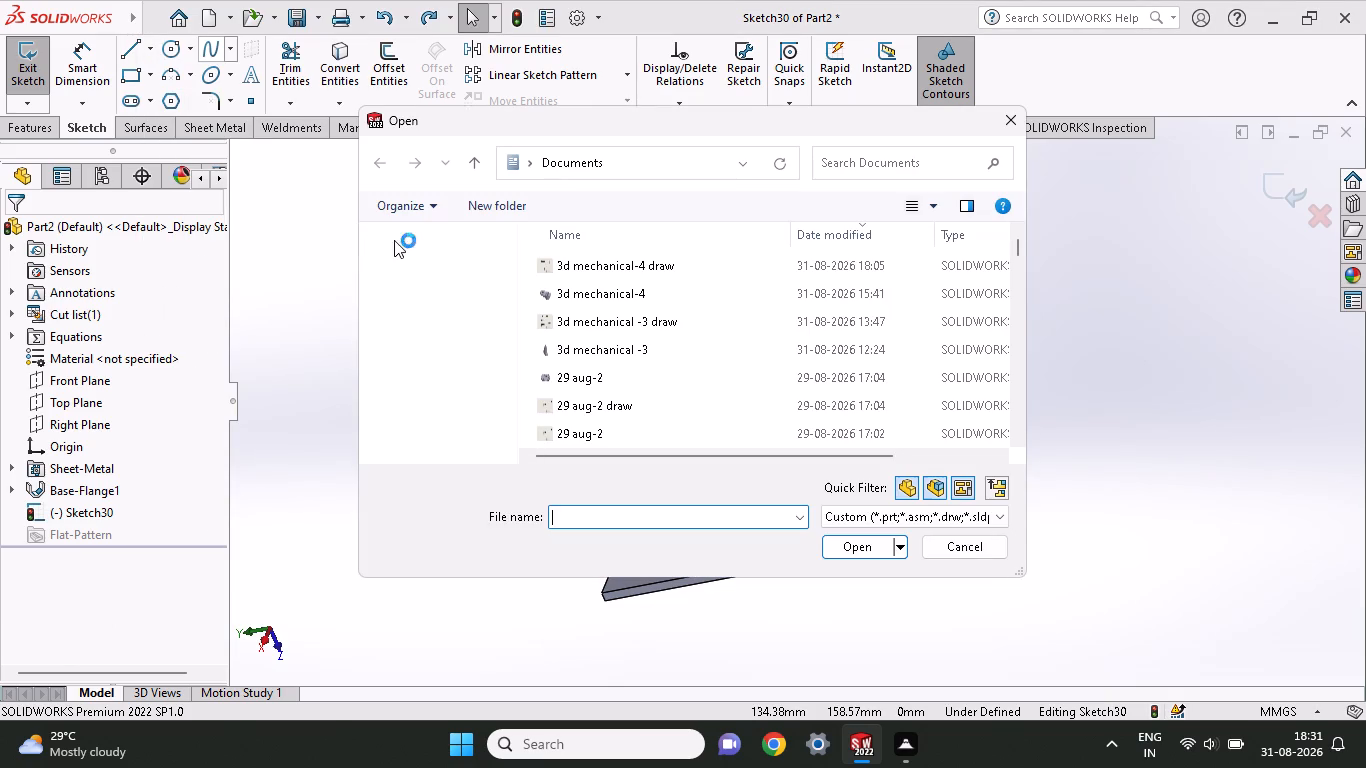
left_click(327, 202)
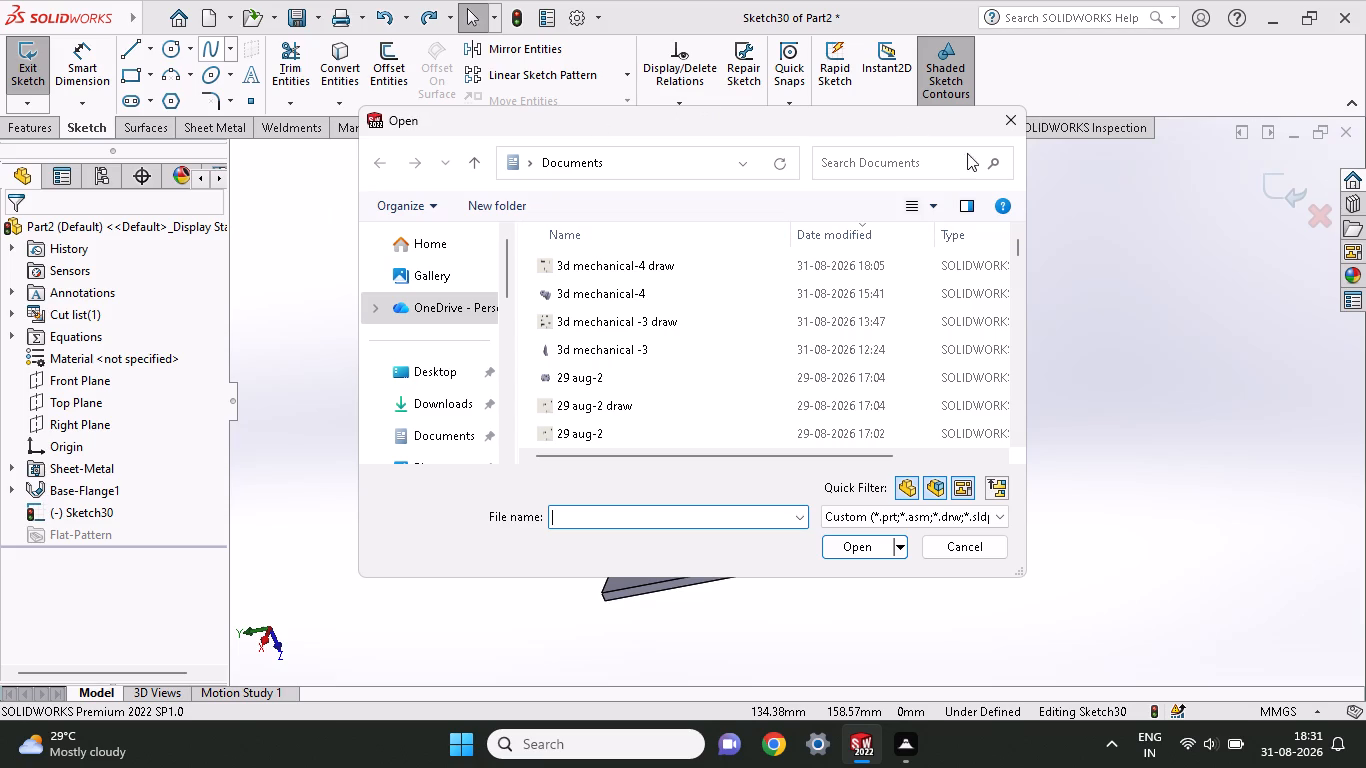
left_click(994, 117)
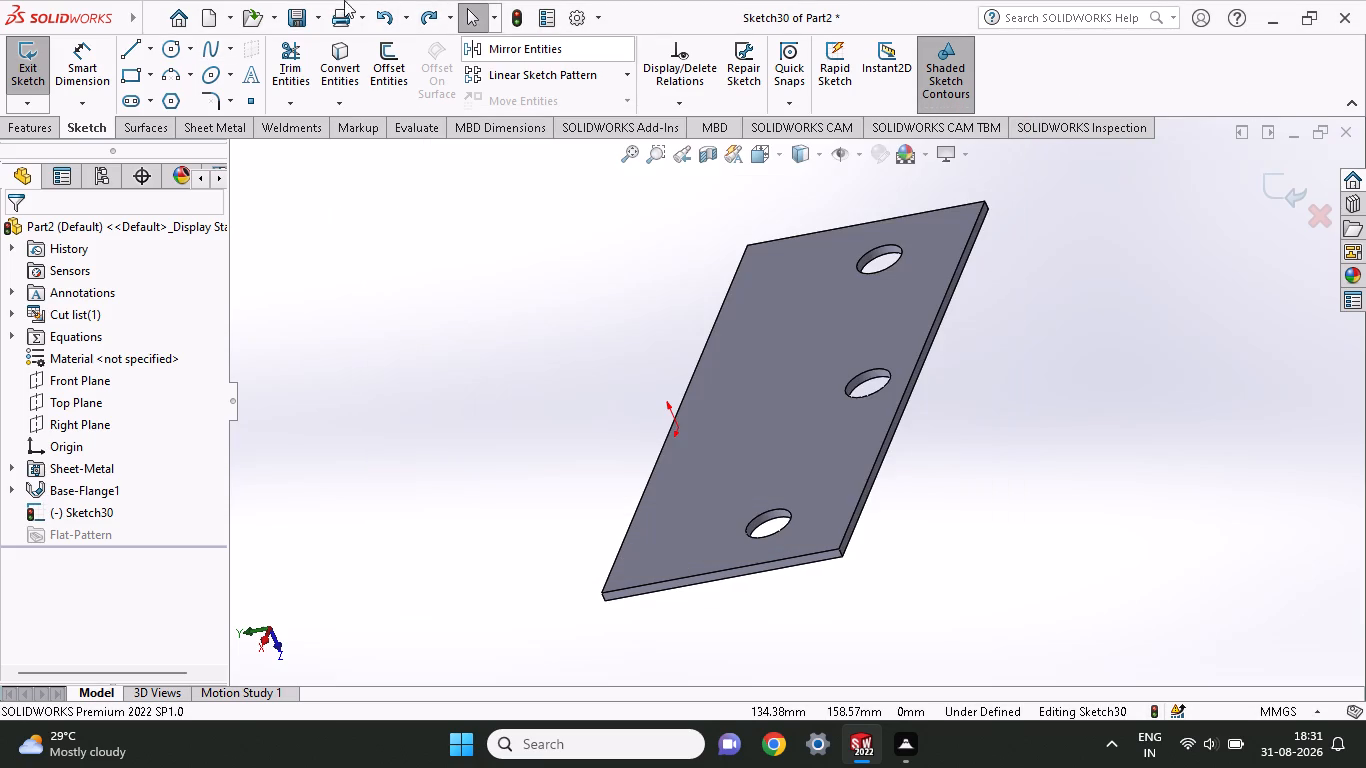
Create a new Part document.
left_click(210, 20)
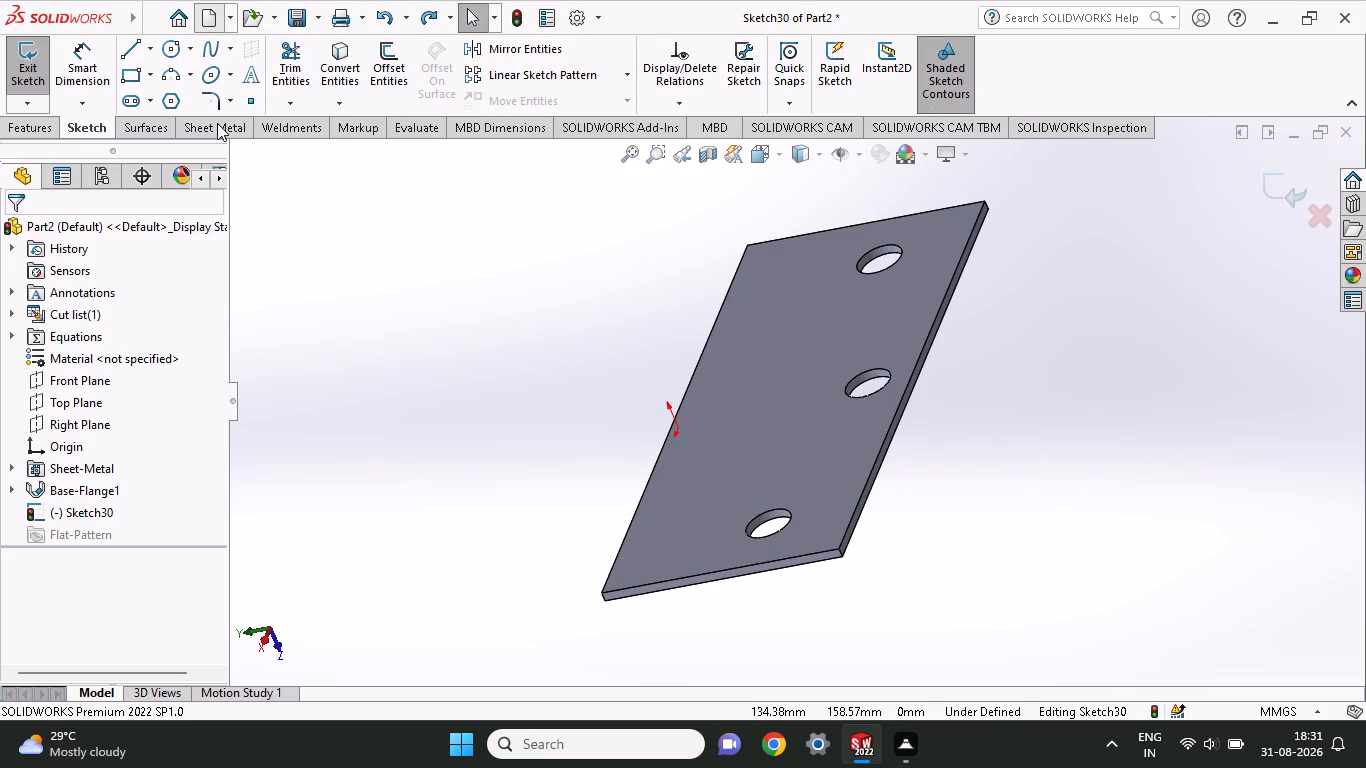
left_click(453, 344)
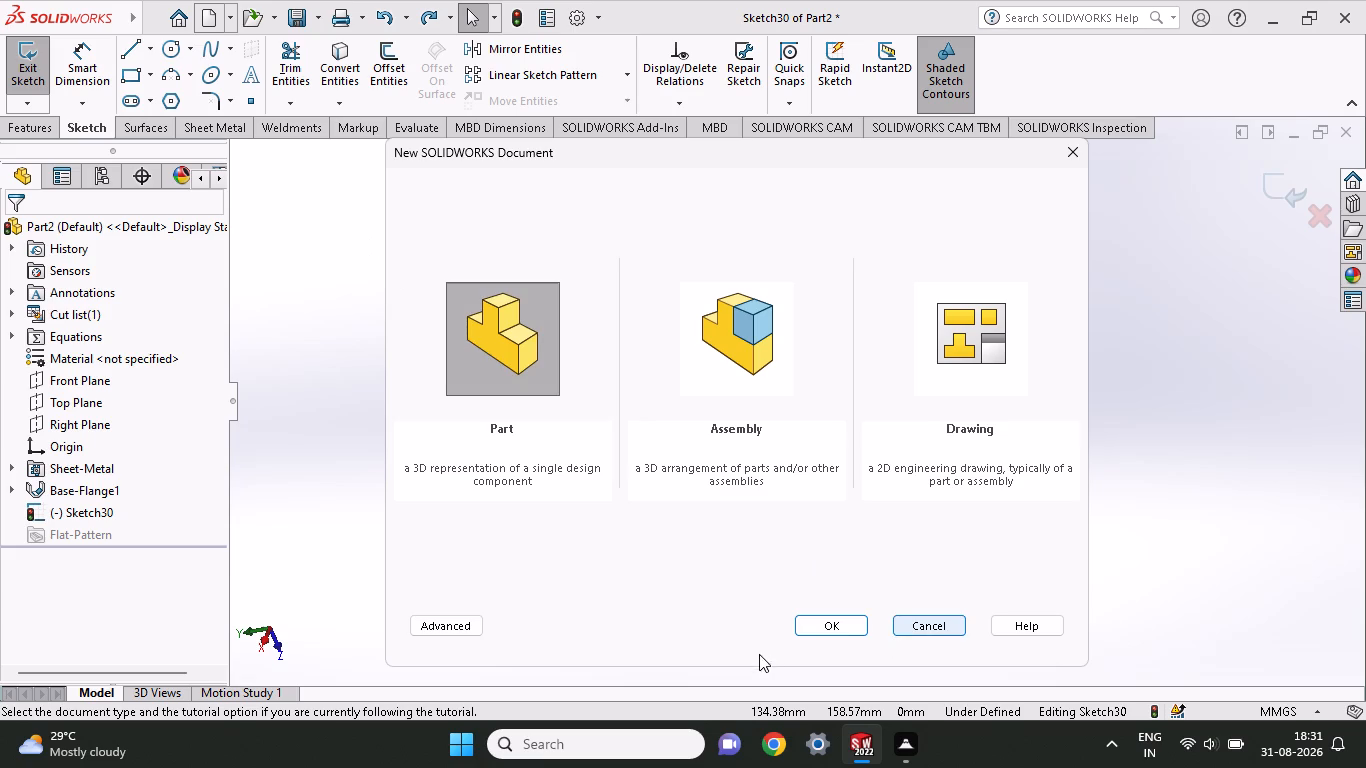
left_click(823, 621)
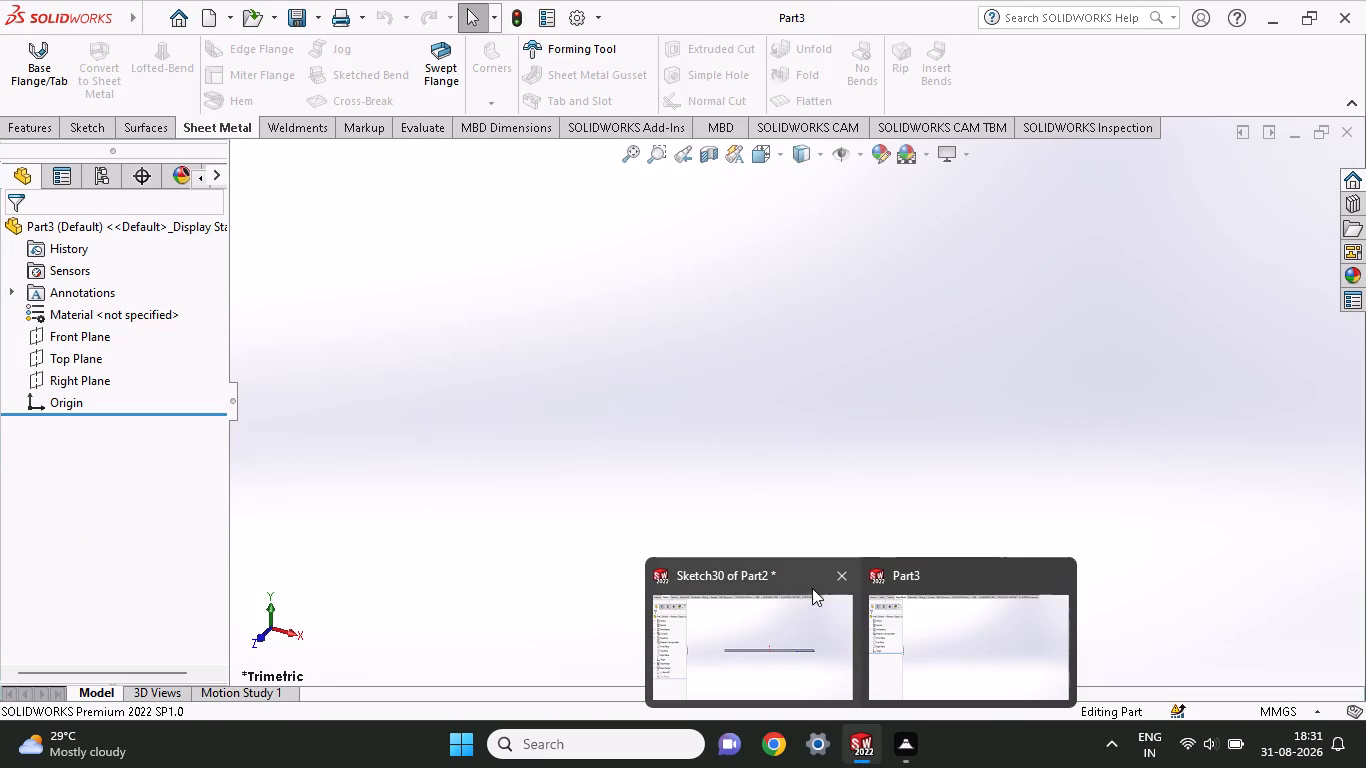
Close the Part2 document without saving its changes.
left_click(839, 578)
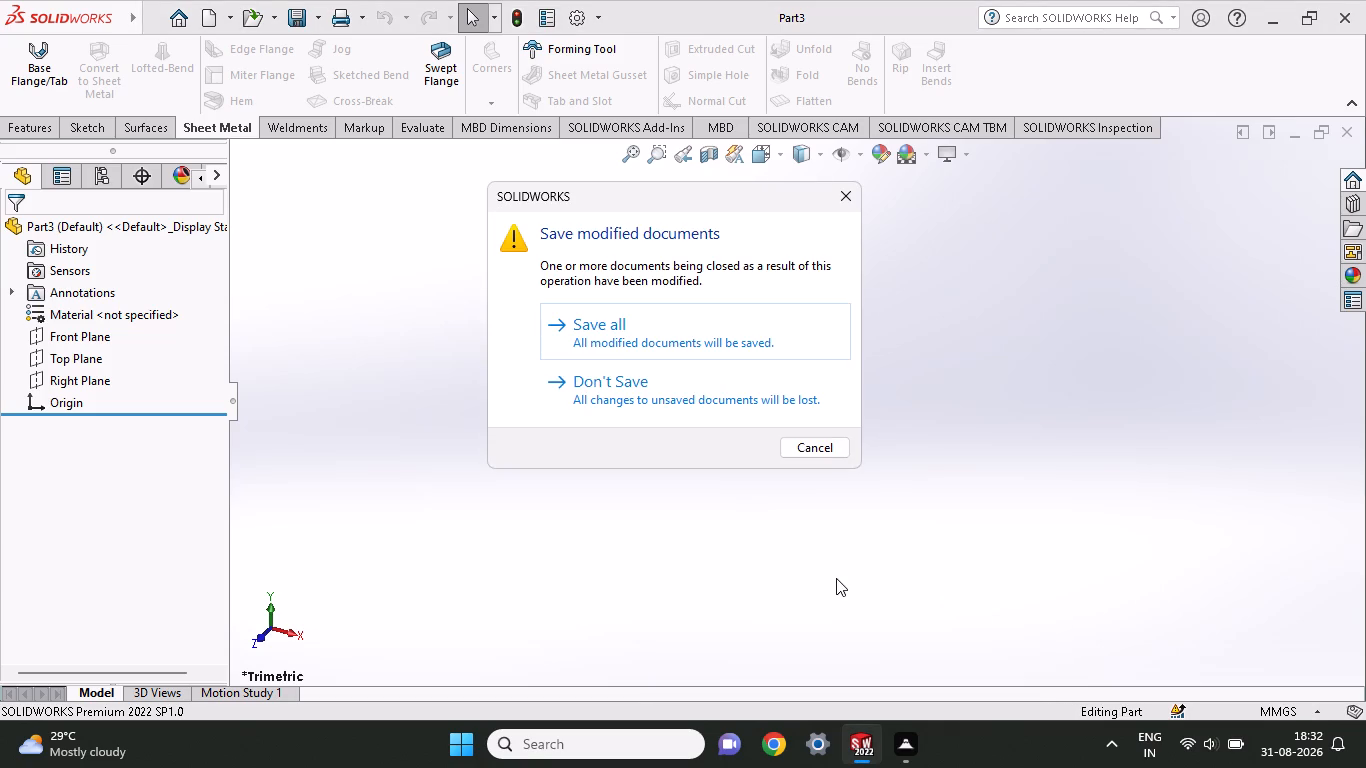
left_click(646, 394)
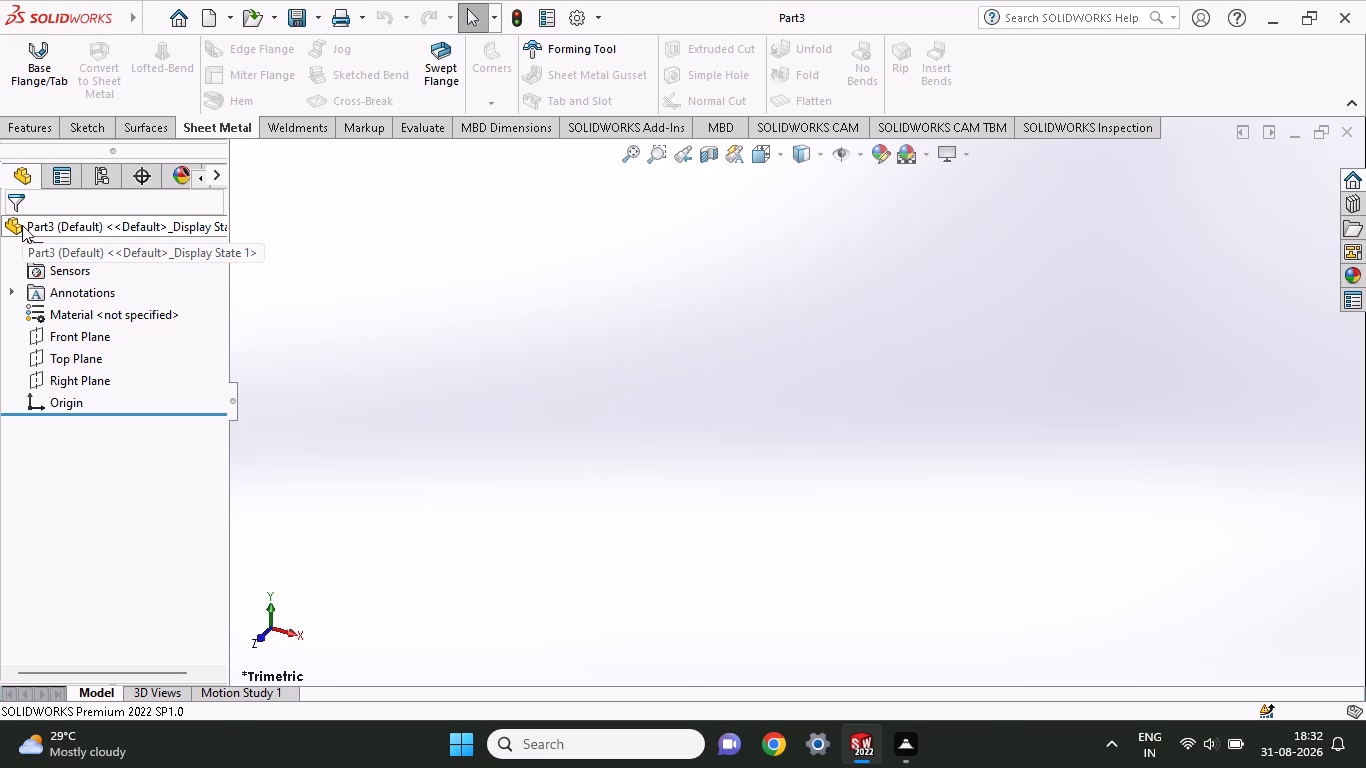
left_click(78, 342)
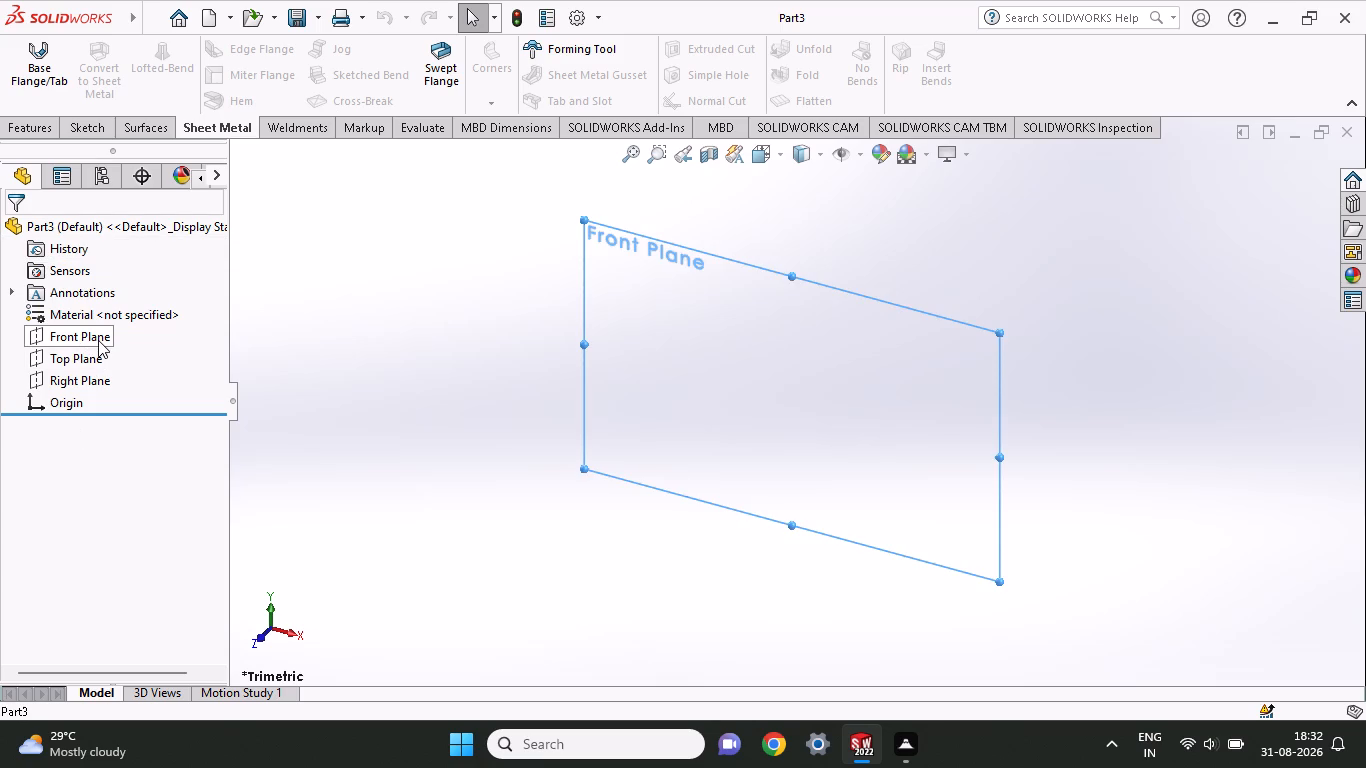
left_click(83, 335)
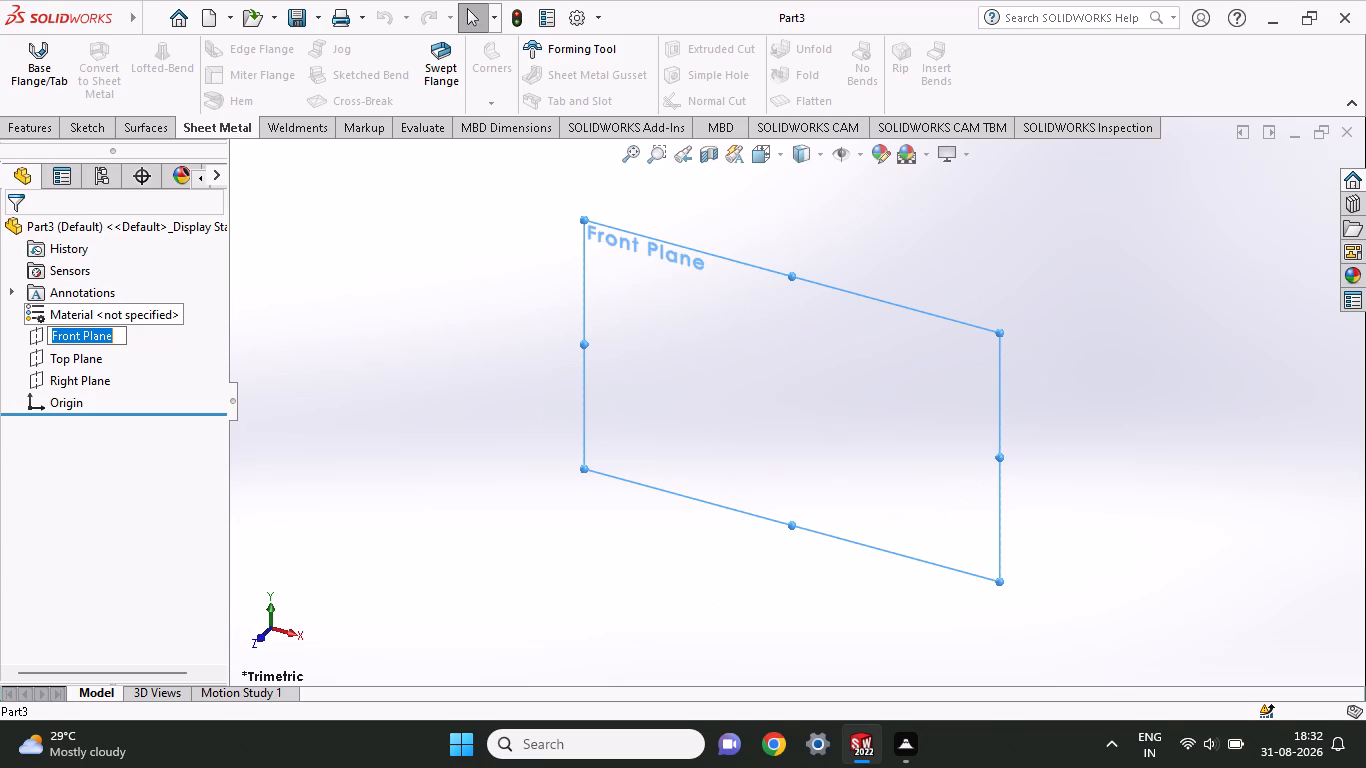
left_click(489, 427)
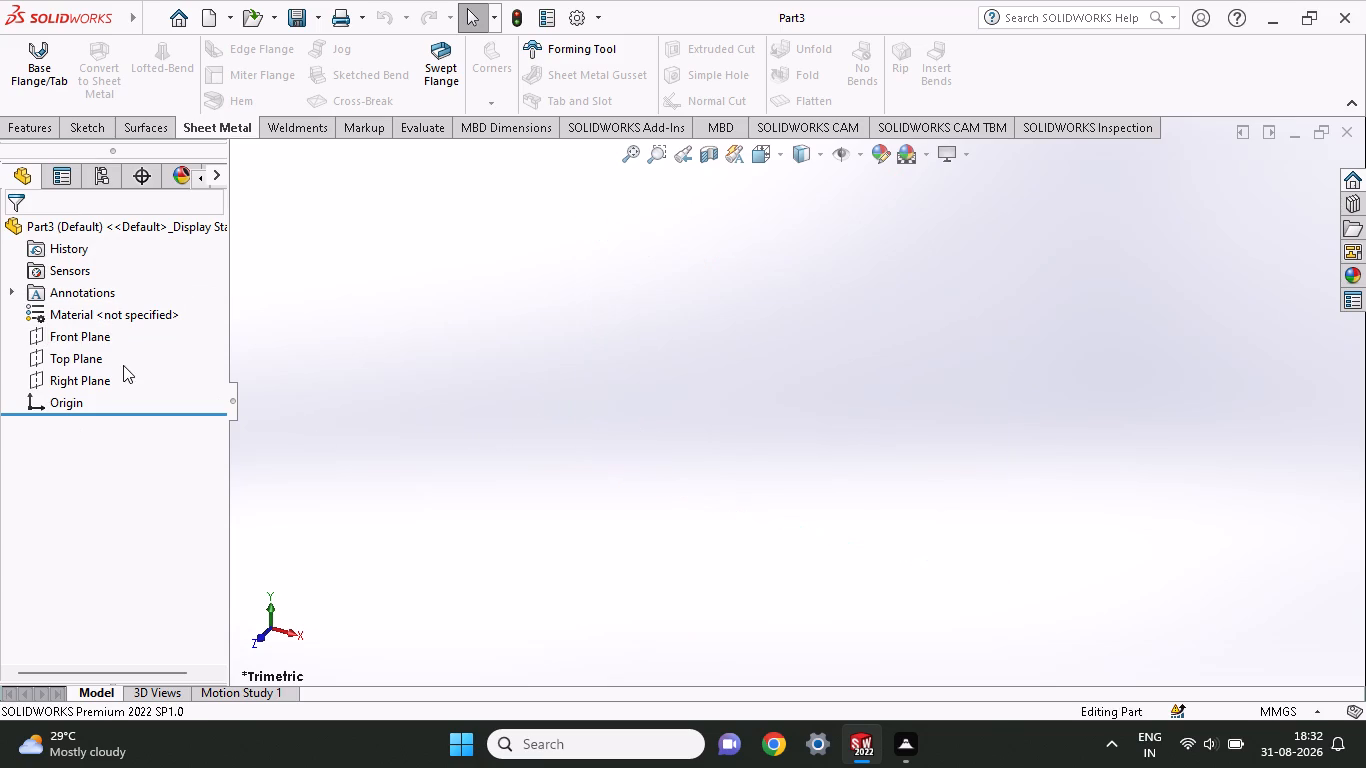
Start a sketch on the Front Plane and draw a circle about 64.5 mm in diameter centred on the origin.
left_click(89, 331)
left_click(114, 307)
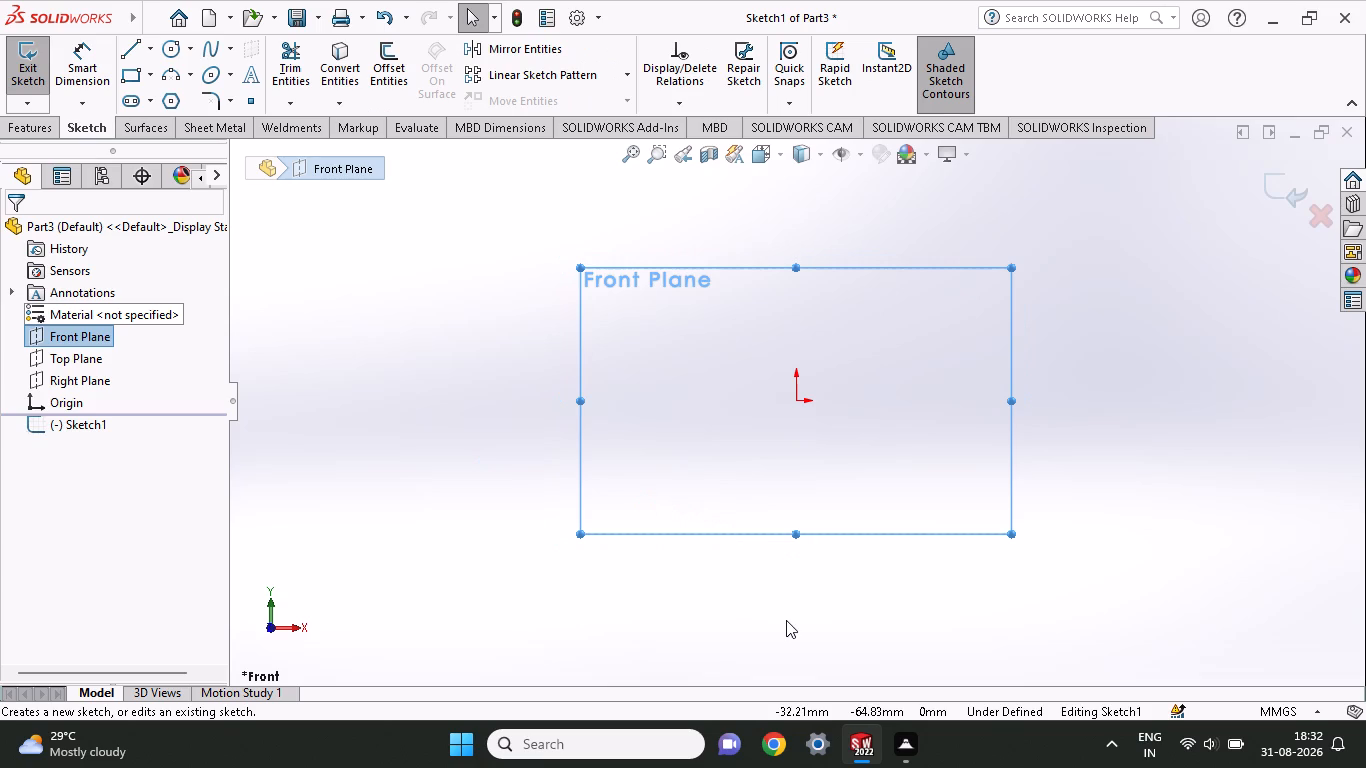
left_click(173, 58)
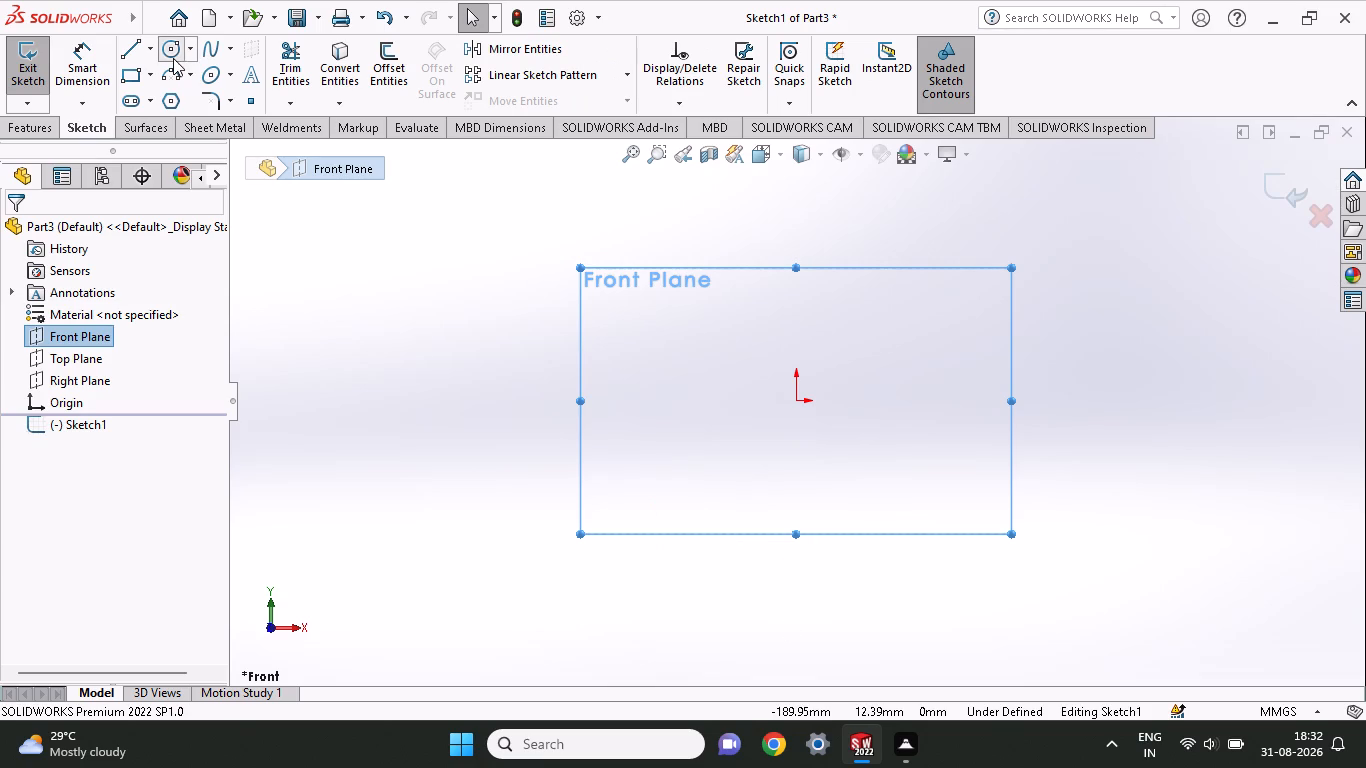
left_click(793, 405)
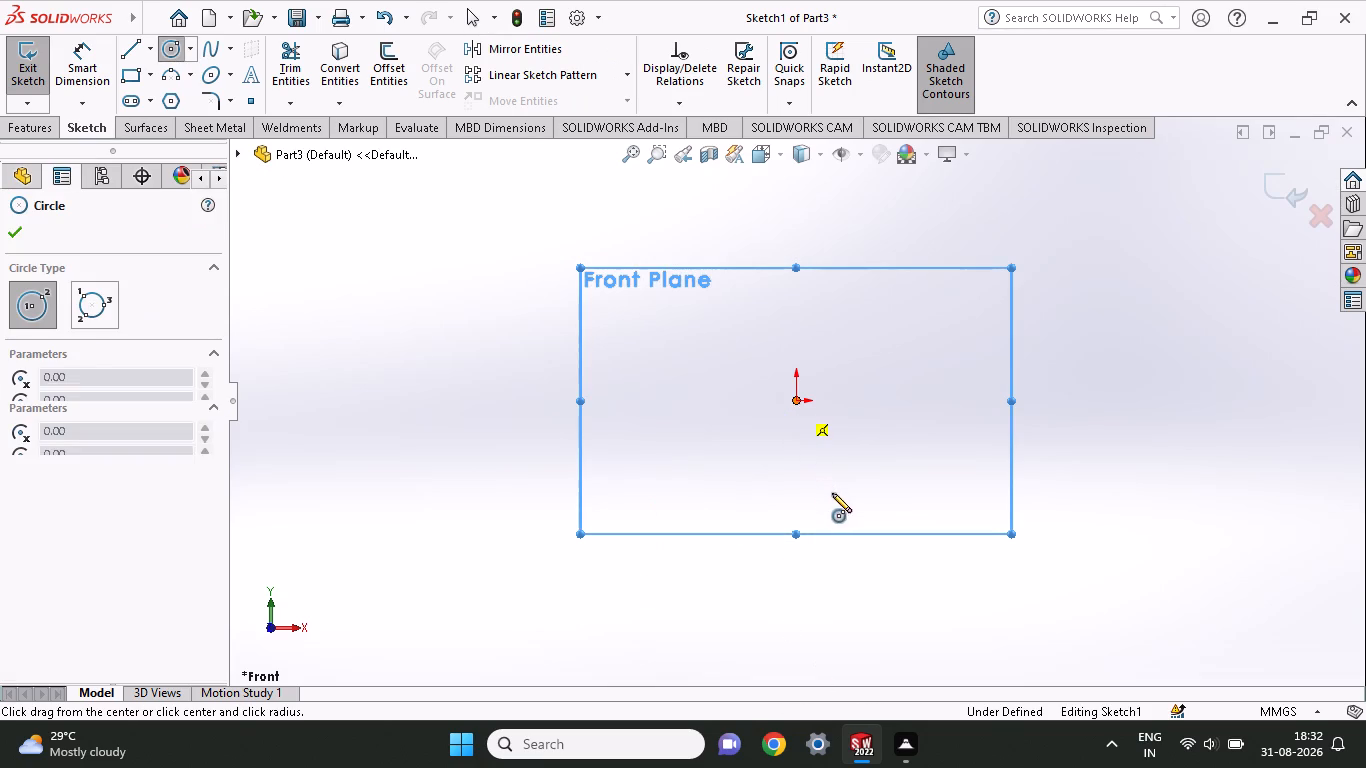
left_click(818, 476)
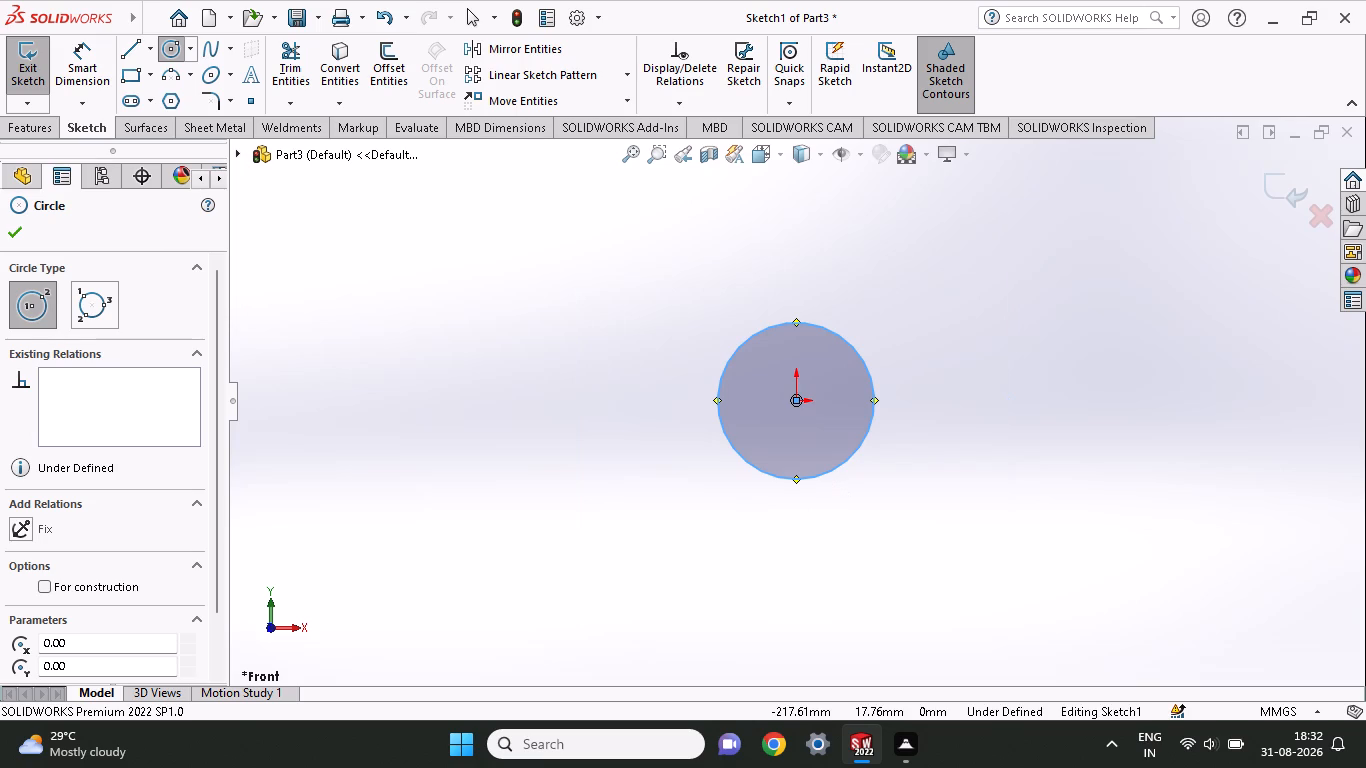
Dimension the circle's diameter and set it to 11 mm.
left_click(61, 52)
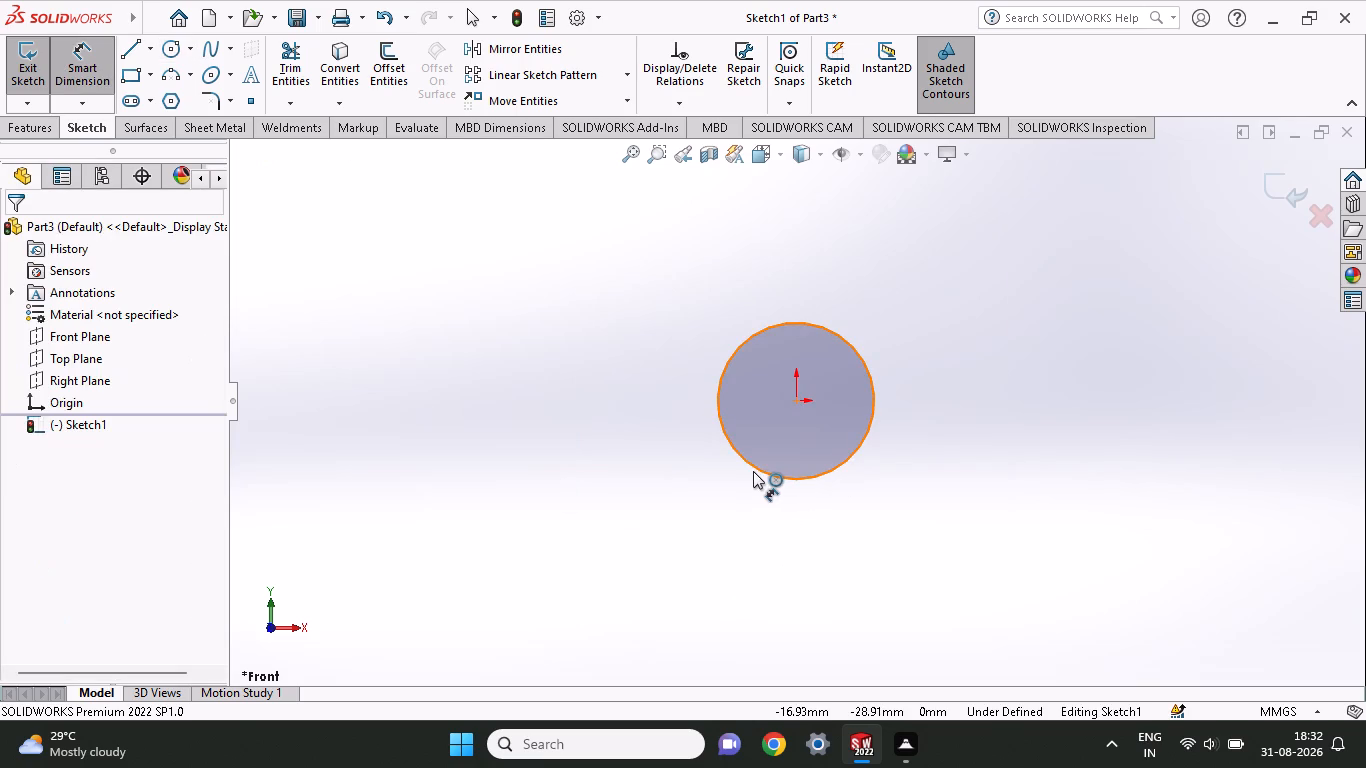
left_click(756, 470)
left_click(619, 507)
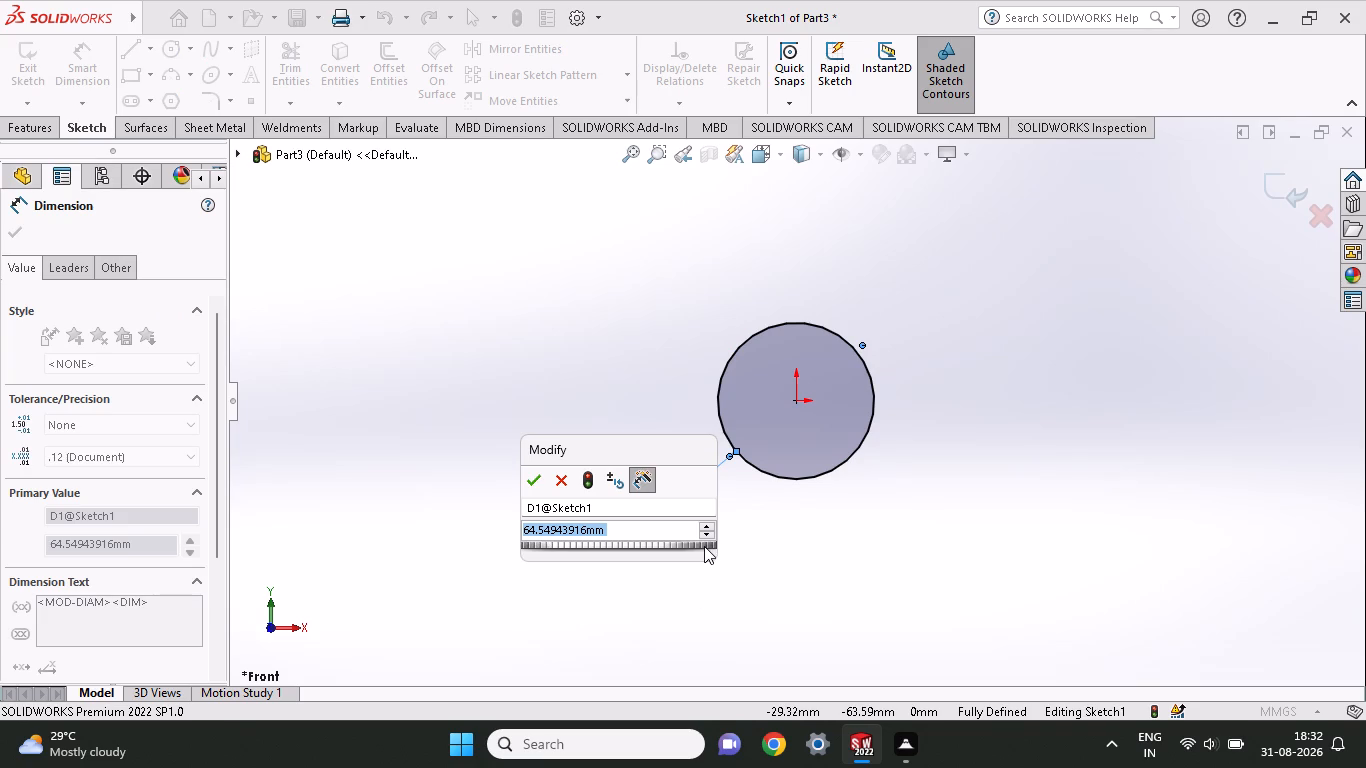
type("11")
key("Return")
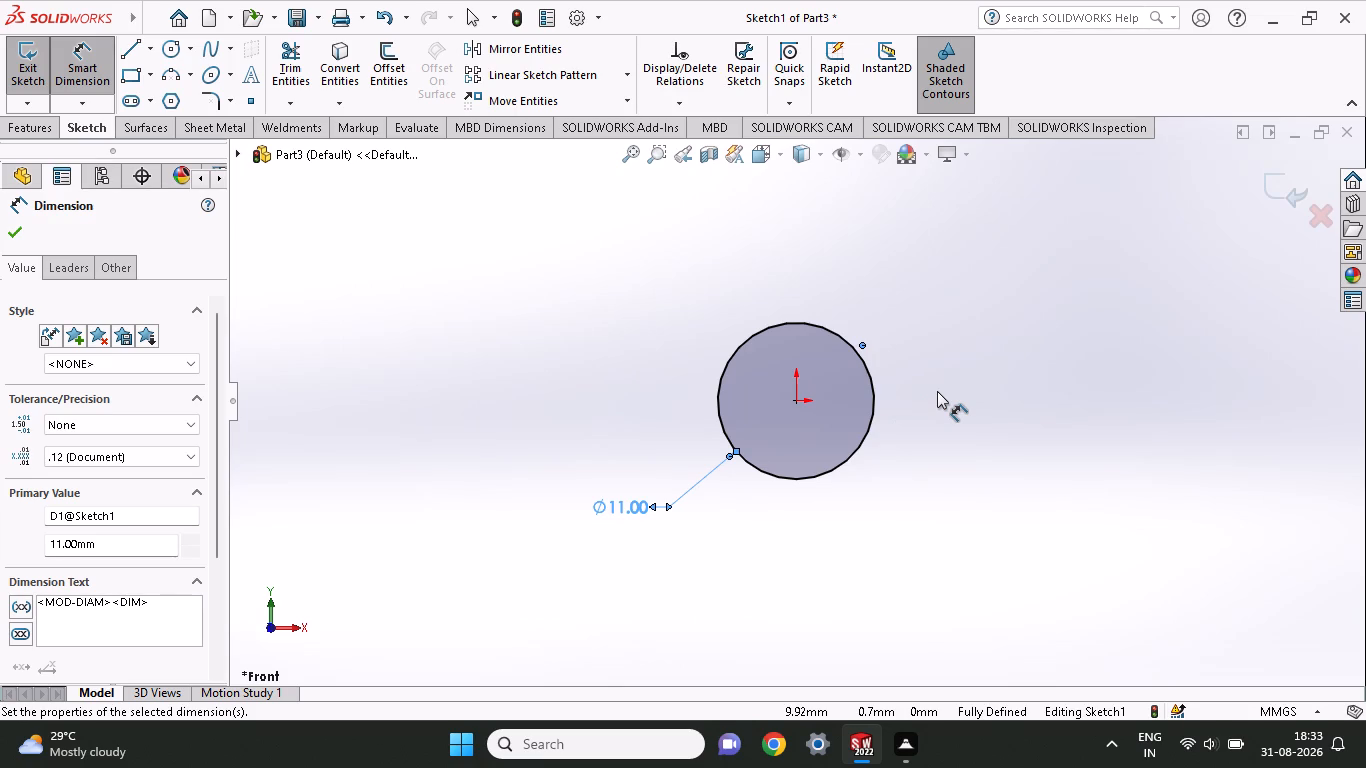
Extrude the circle as a blind boss from the sketch plane to a depth of 25 mm.
left_click(30, 123)
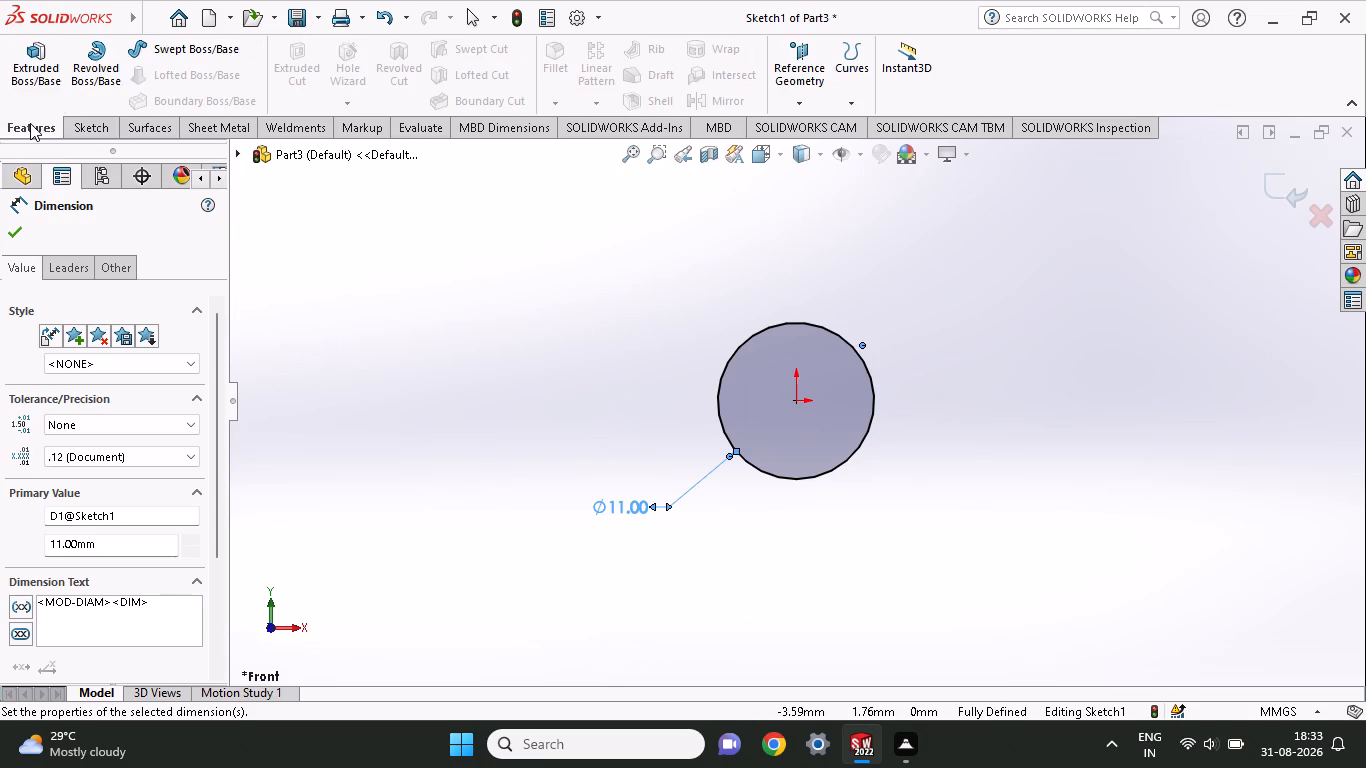
left_click(43, 66)
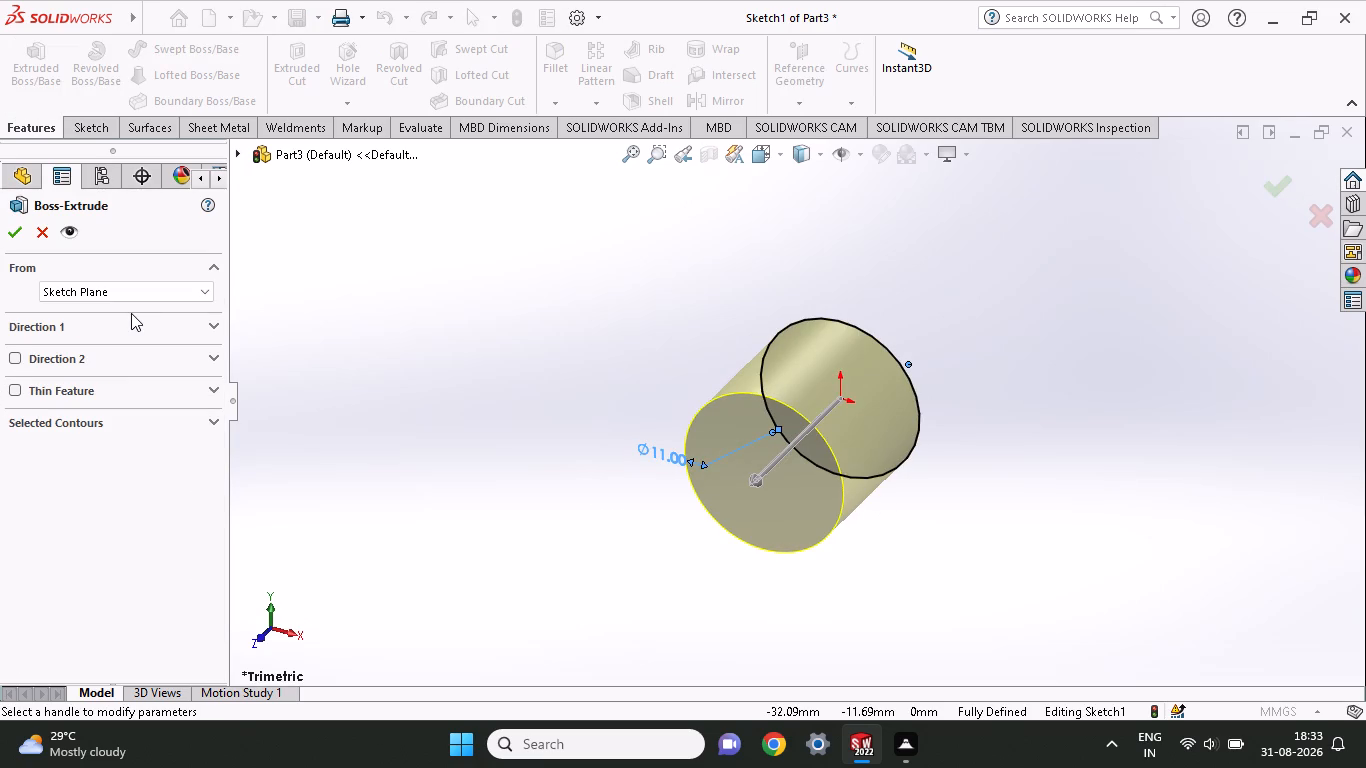
left_click(67, 335)
left_click(214, 332)
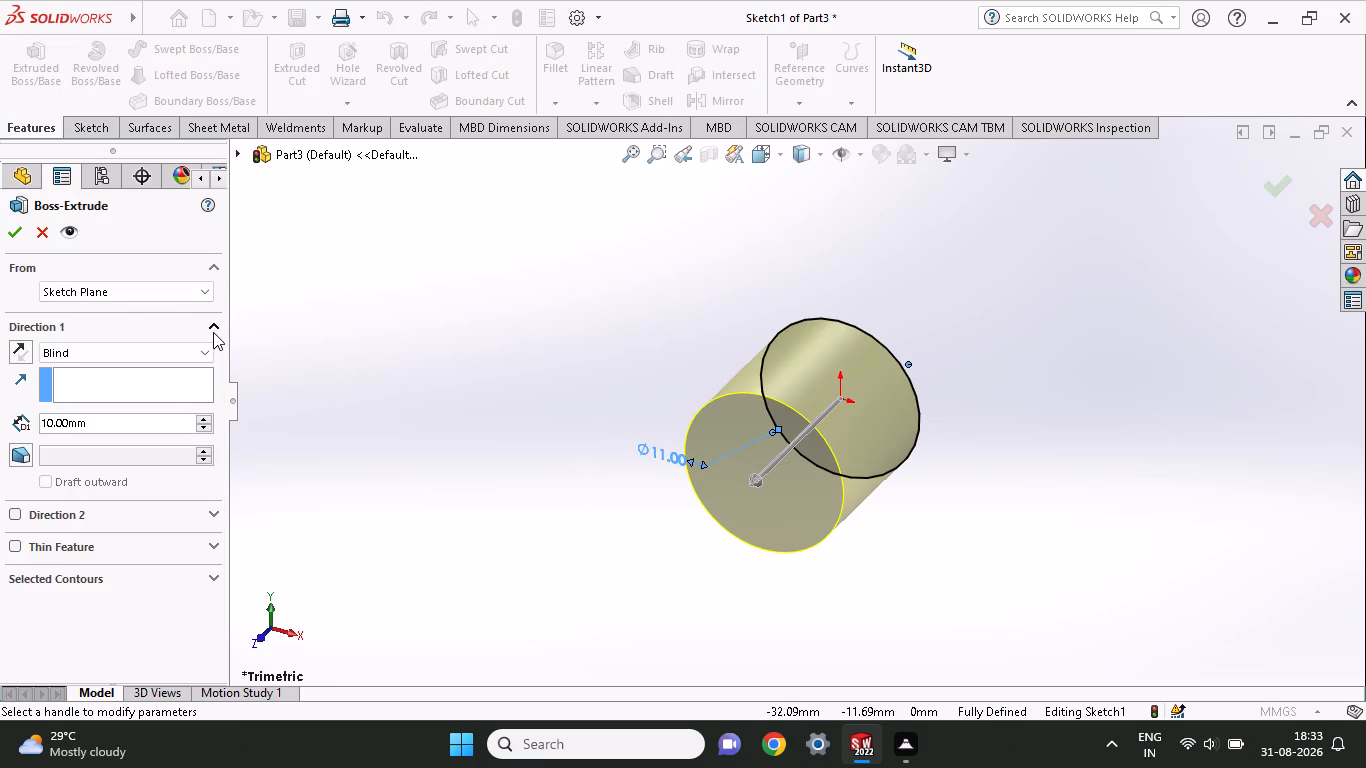
left_click_drag(109, 415, 0, 432)
left_click_drag(0, 432, 0, 441)
left_click_drag(110, 427, 0, 427)
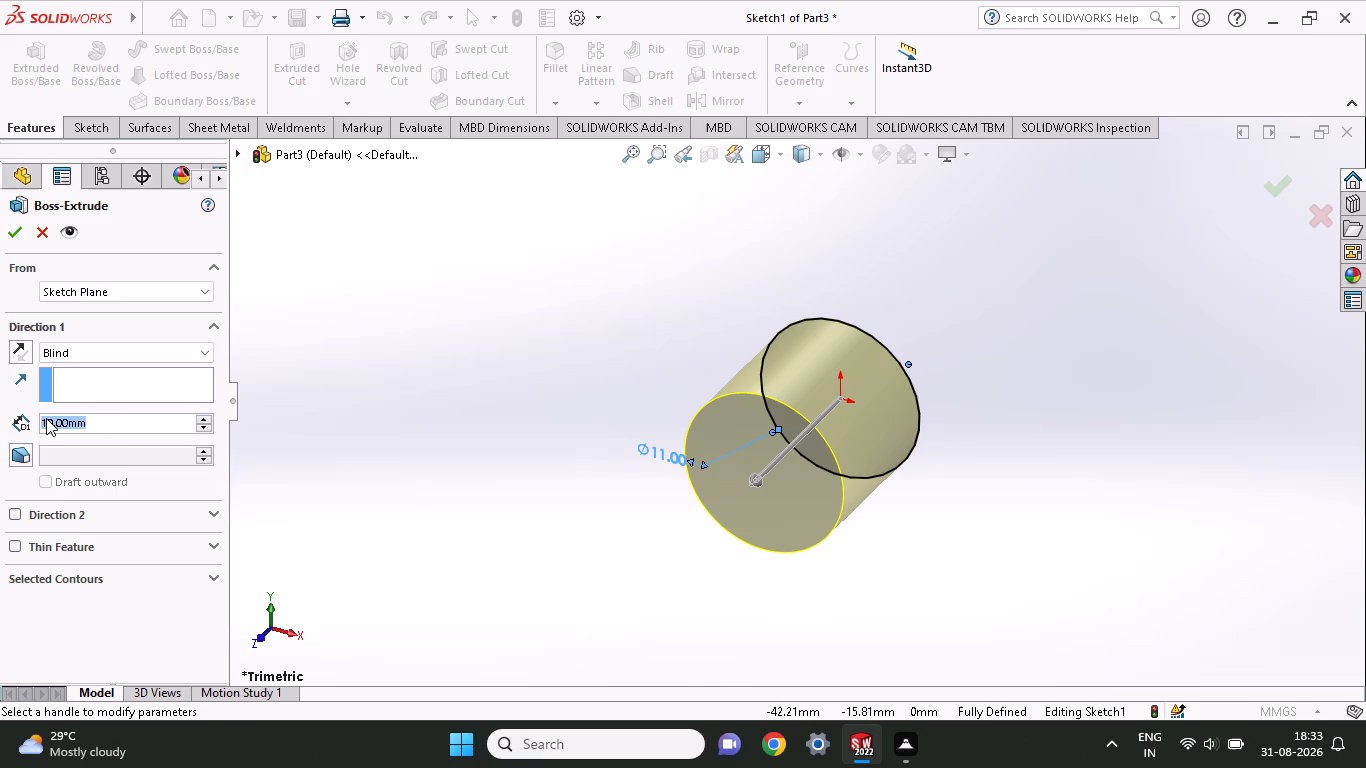
key("2")
key("5")
key("Return")
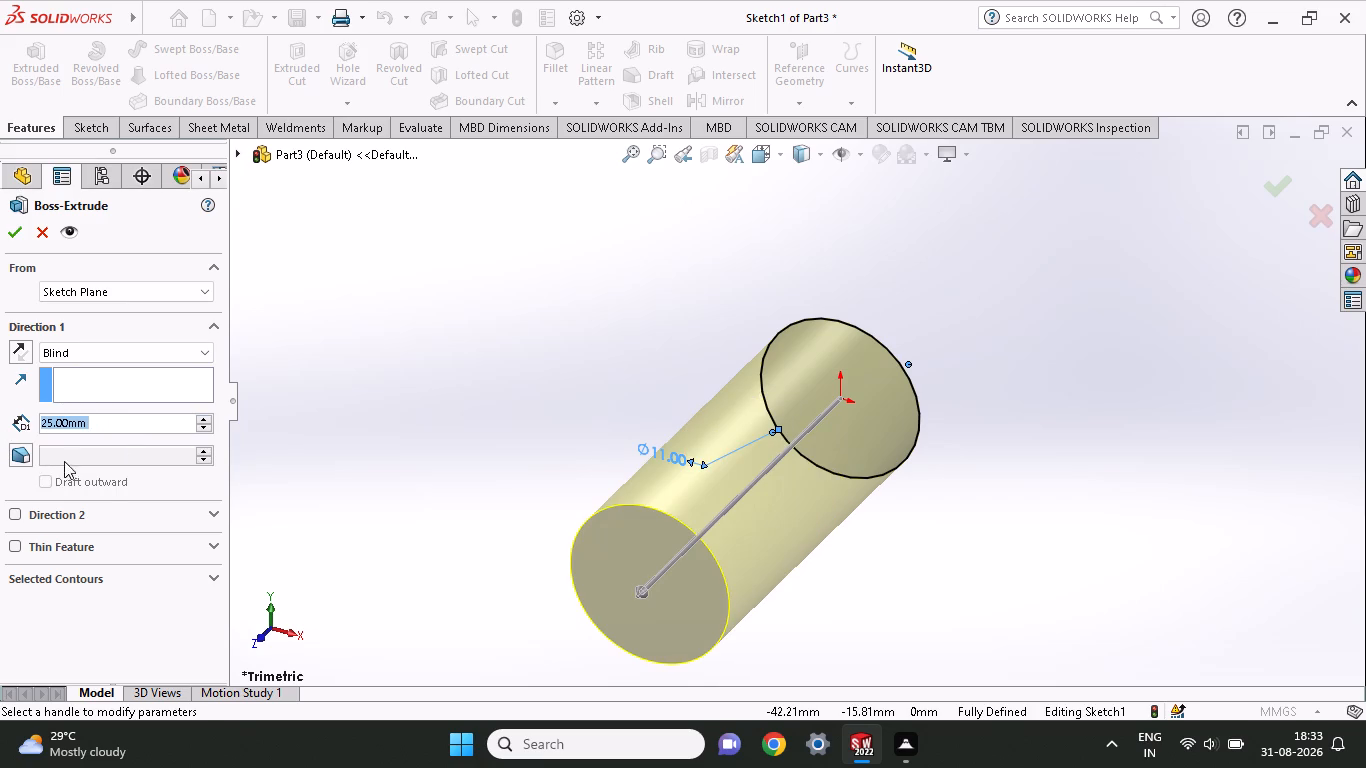
left_click(10, 230)
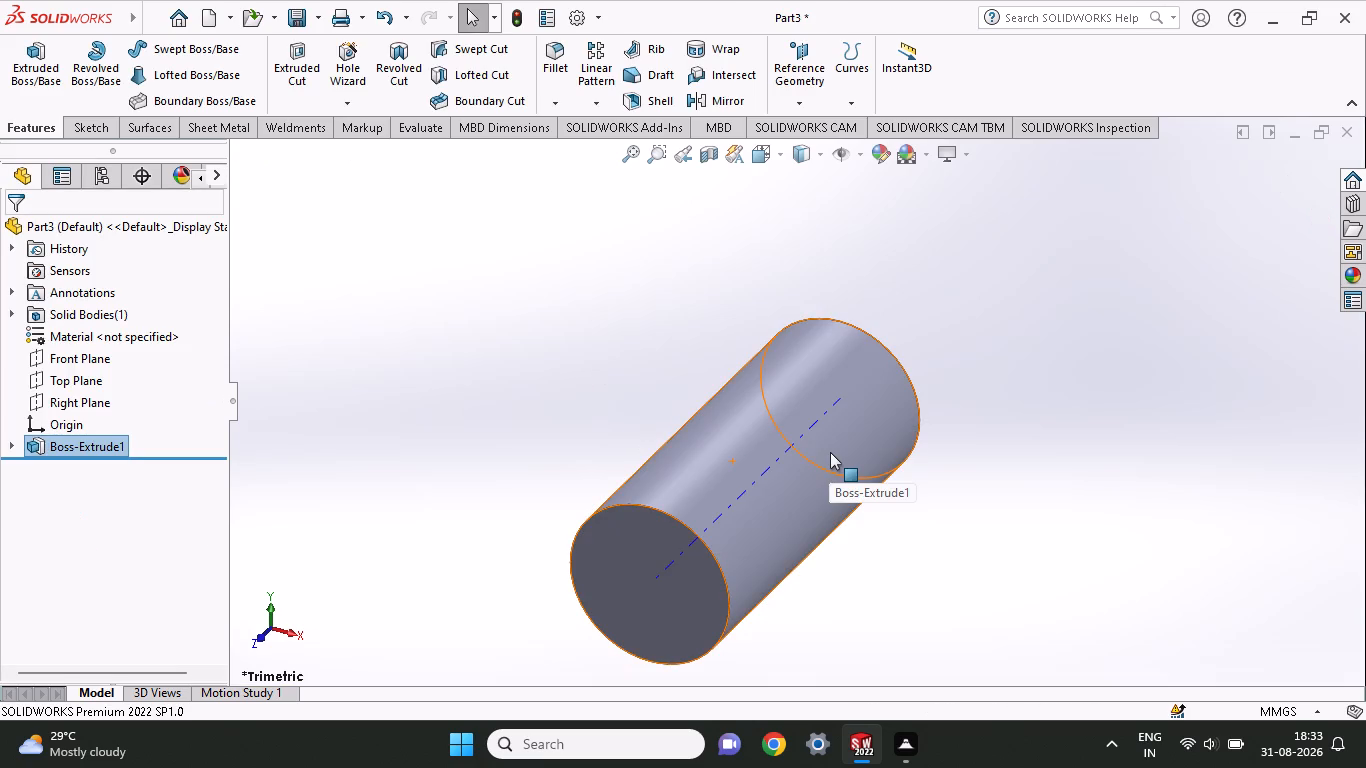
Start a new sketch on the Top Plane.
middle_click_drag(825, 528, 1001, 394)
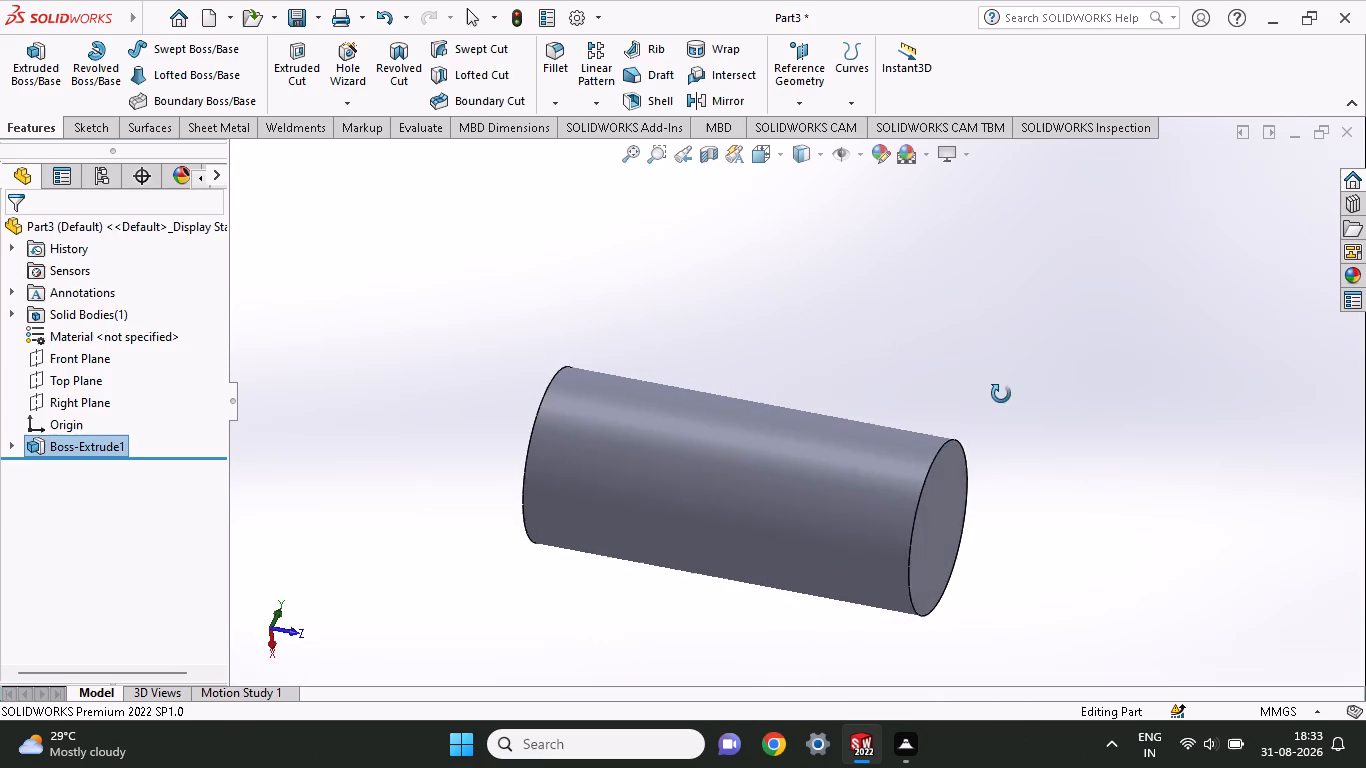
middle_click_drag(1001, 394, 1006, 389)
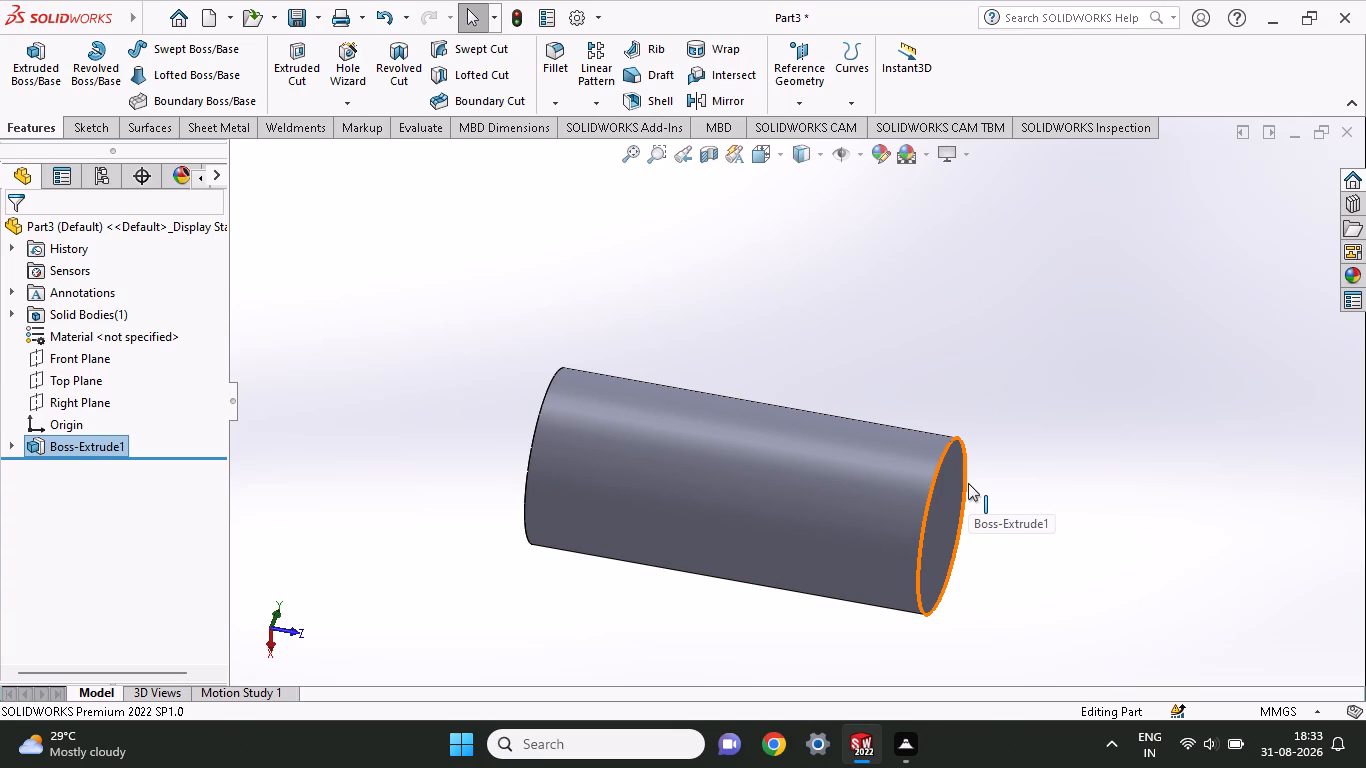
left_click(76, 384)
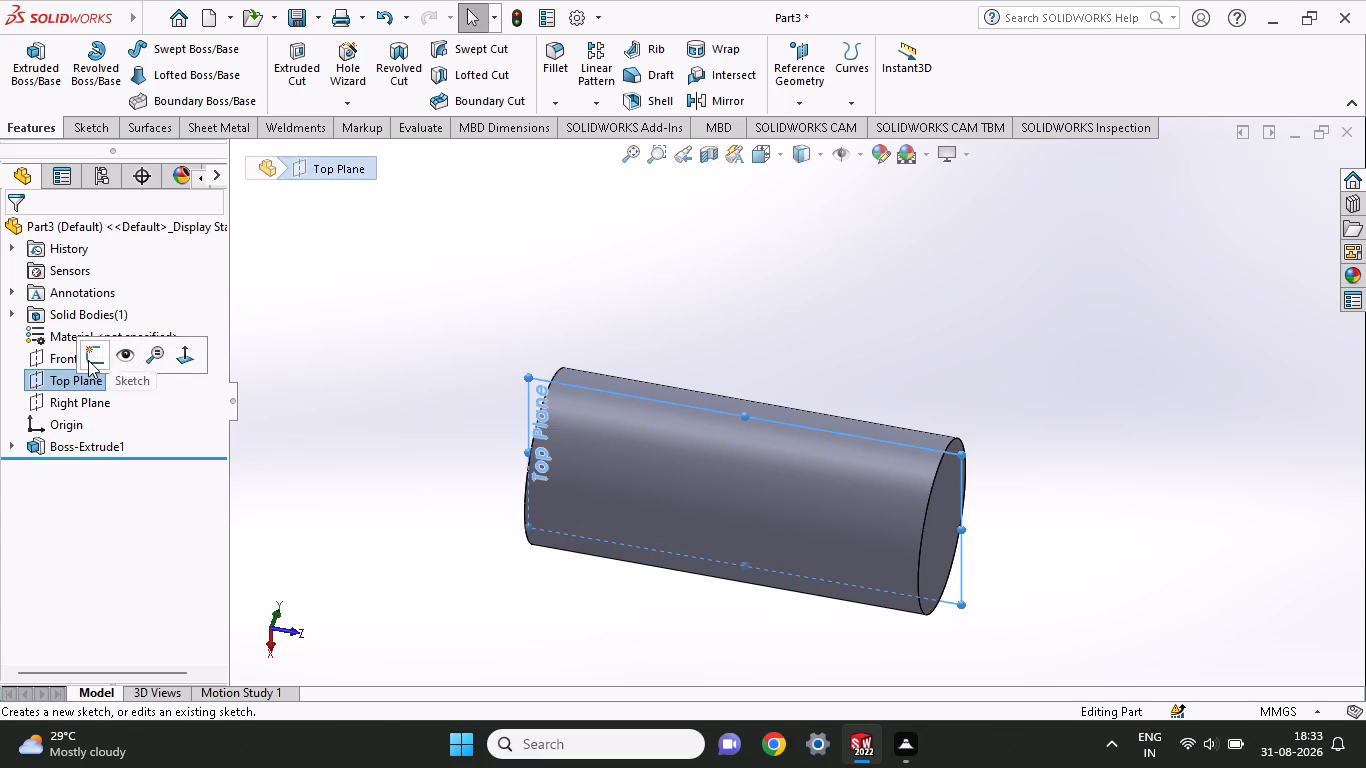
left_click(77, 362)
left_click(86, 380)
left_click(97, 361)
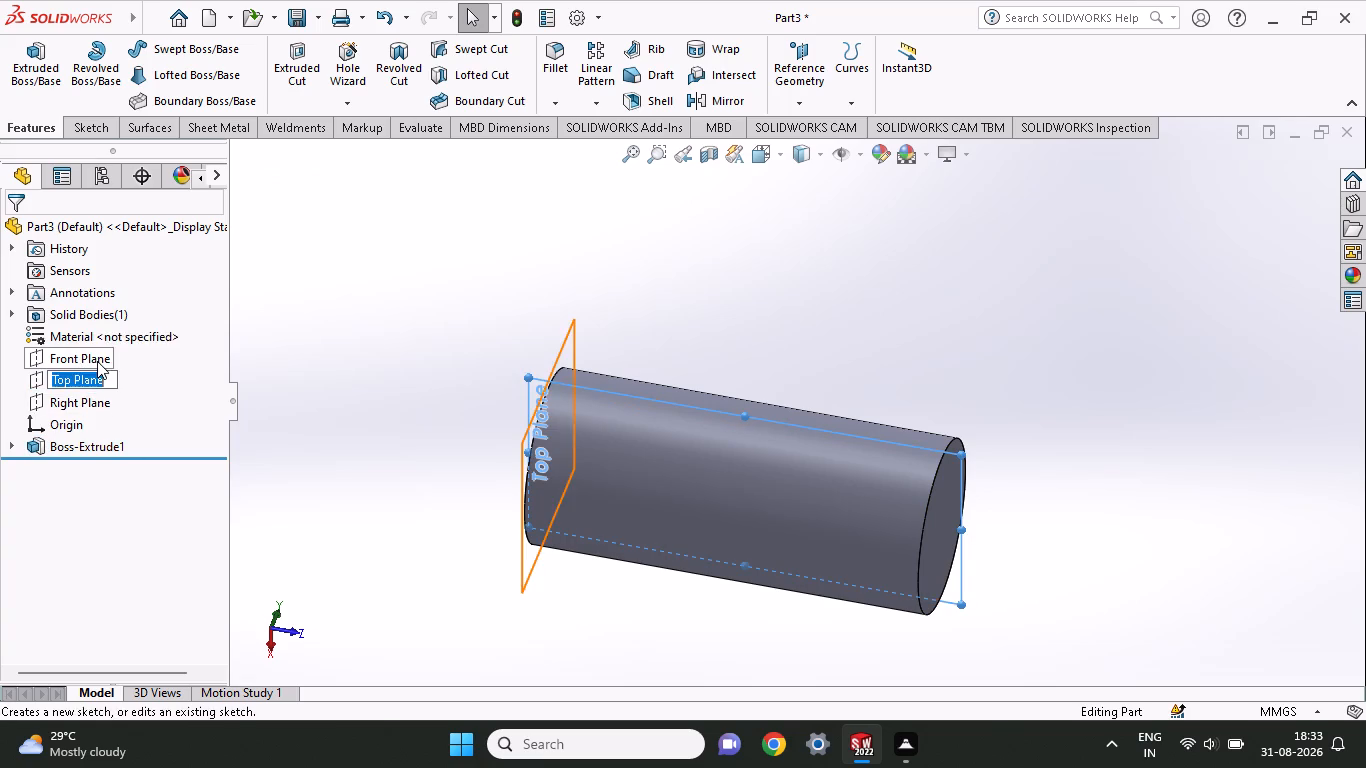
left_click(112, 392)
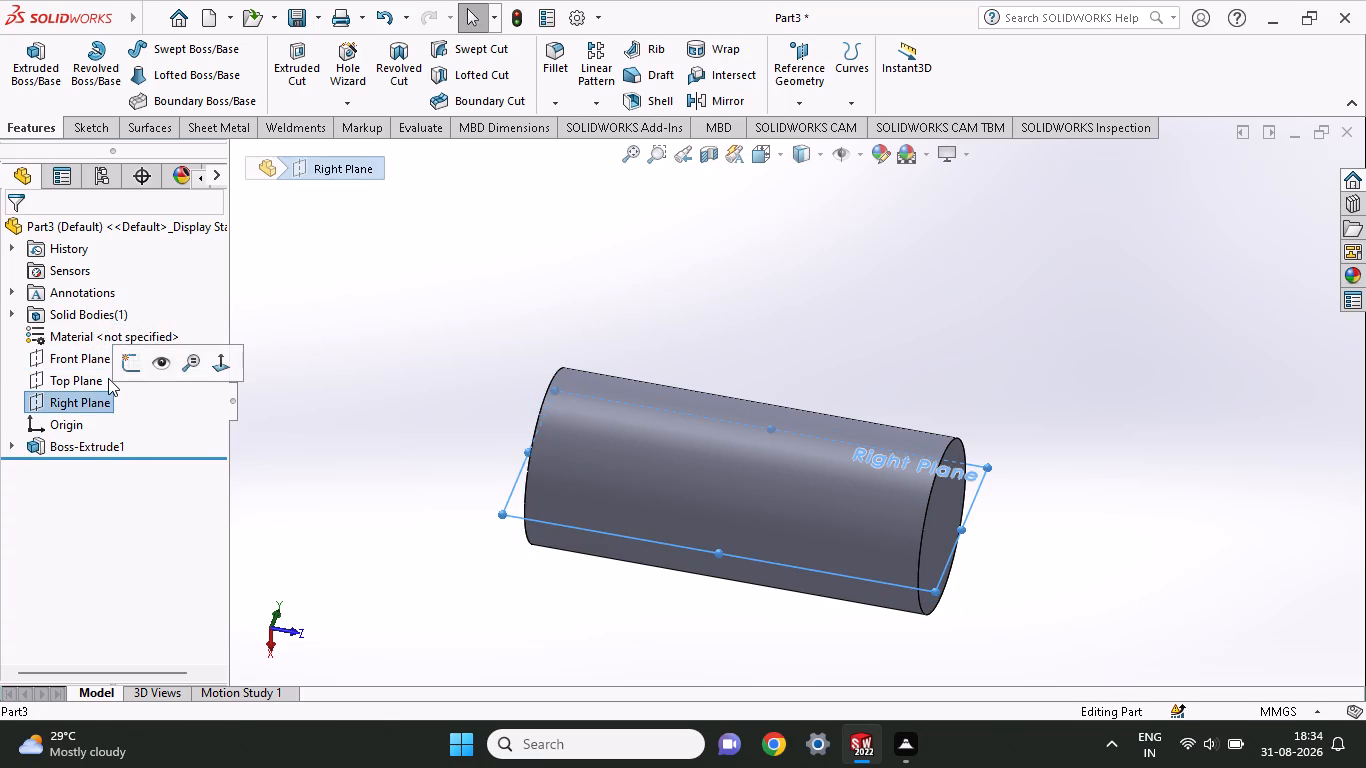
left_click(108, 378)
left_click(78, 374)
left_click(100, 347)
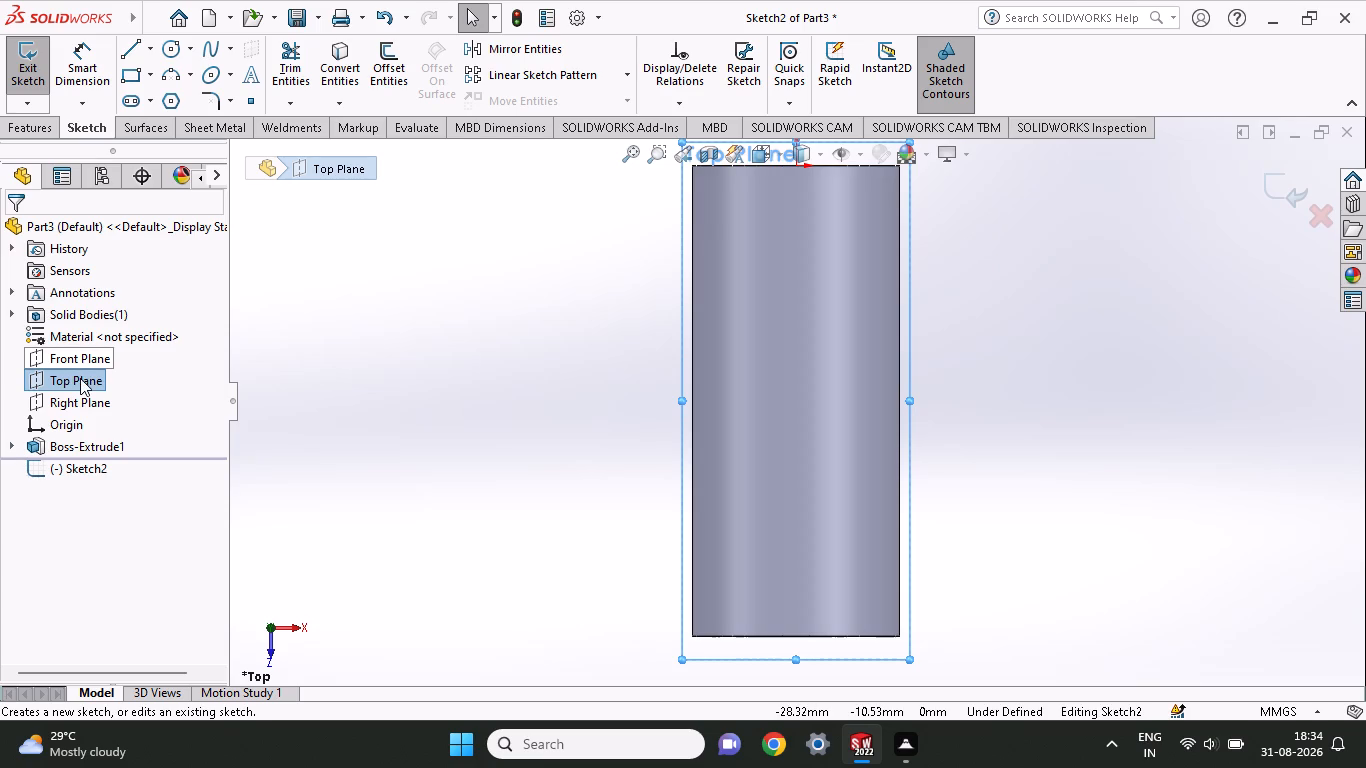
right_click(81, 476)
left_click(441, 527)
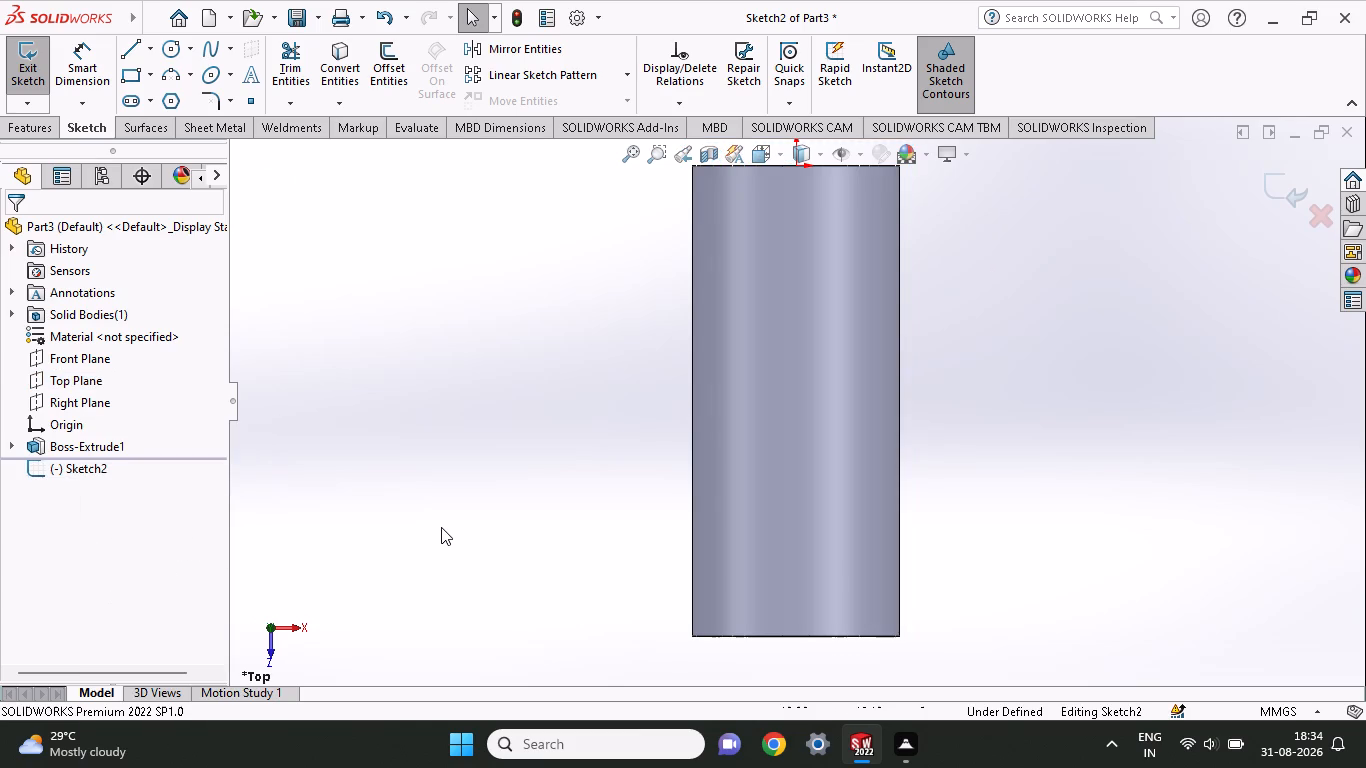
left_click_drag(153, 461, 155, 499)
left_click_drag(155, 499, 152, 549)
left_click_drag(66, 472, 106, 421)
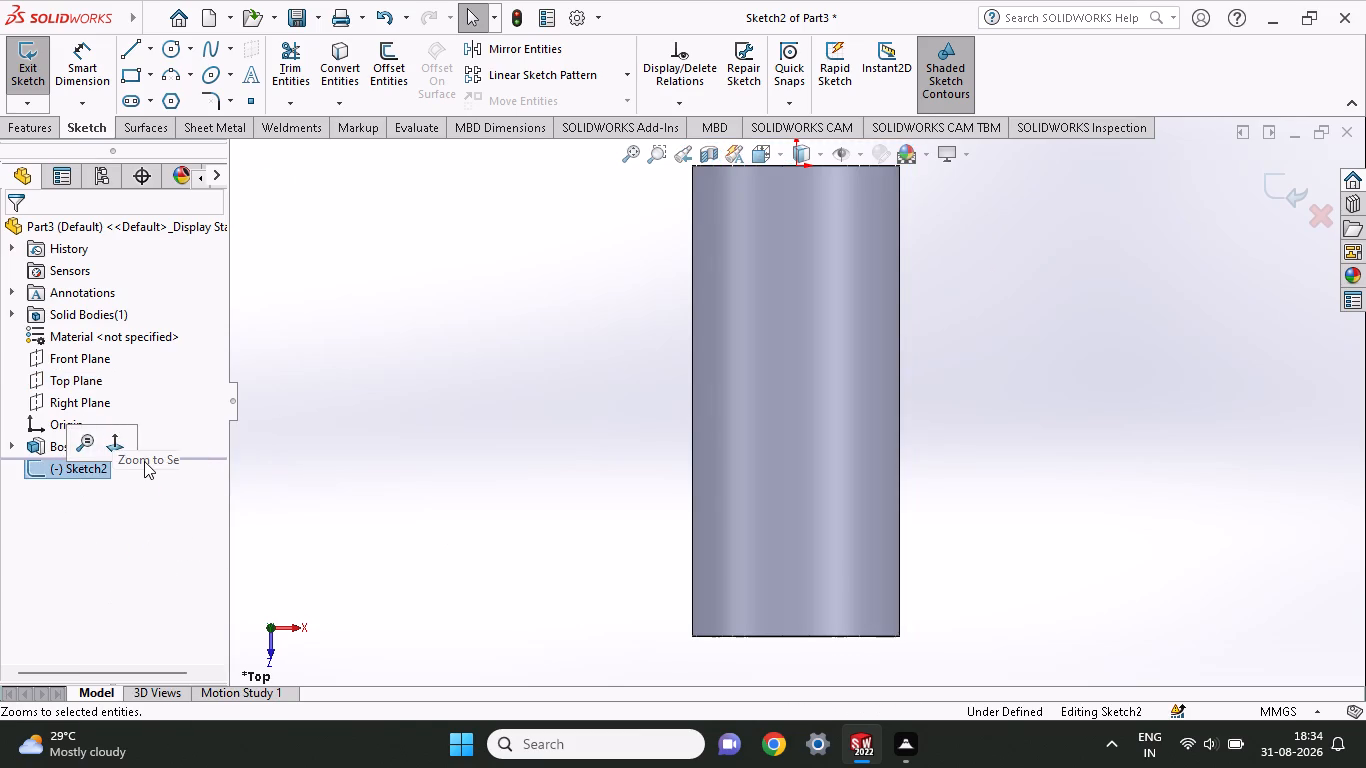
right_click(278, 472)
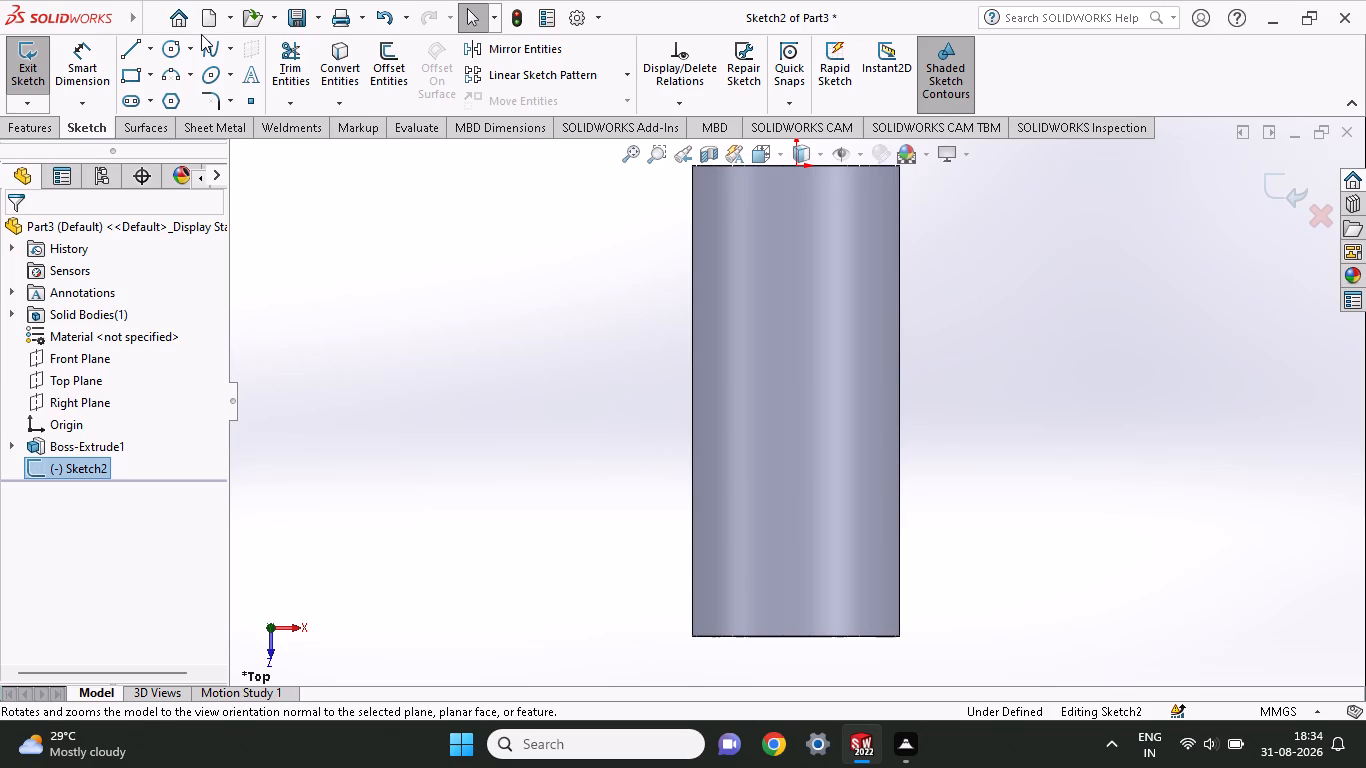
Undo the Top Plane sketch, the cylinder extrusion, the diameter dimension and the circle, back to an empty part.
key("ctrl+z")
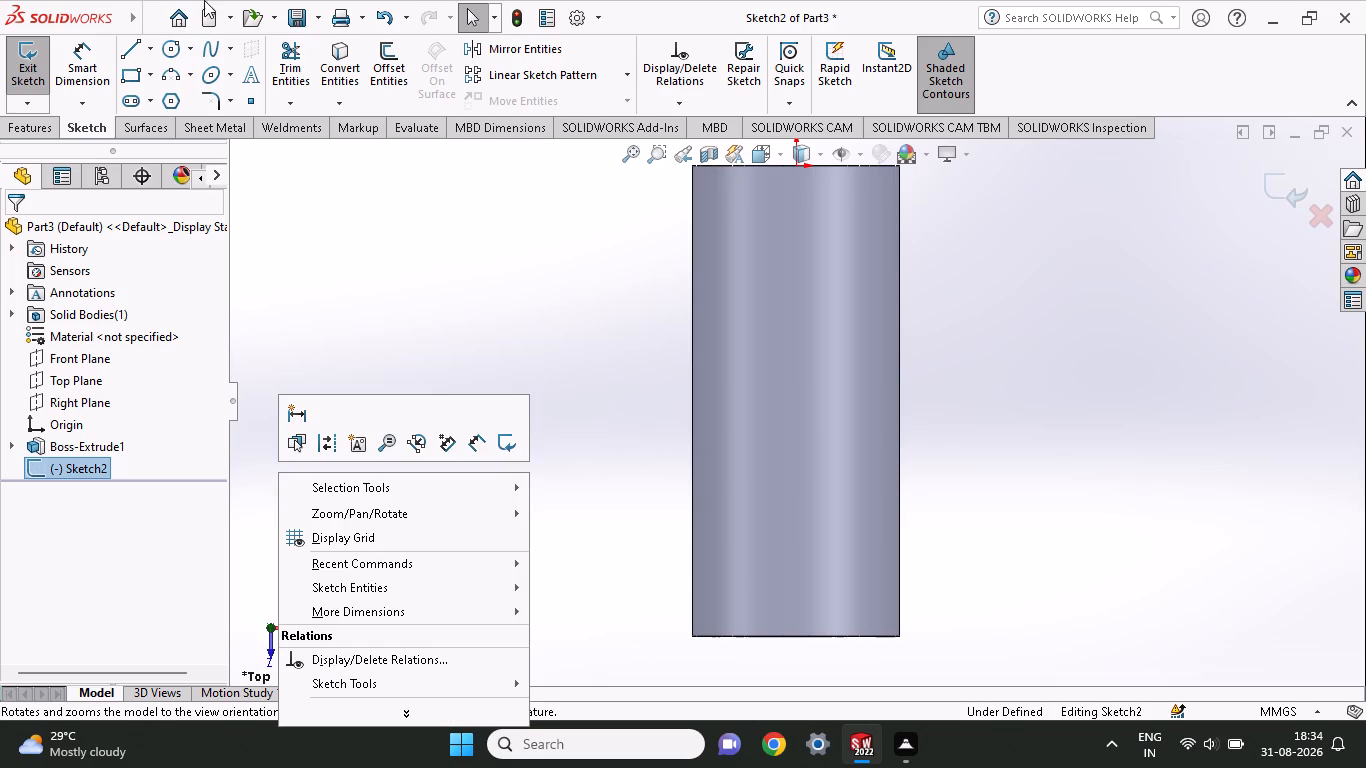
left_click(410, 336)
key("ctrl+z")
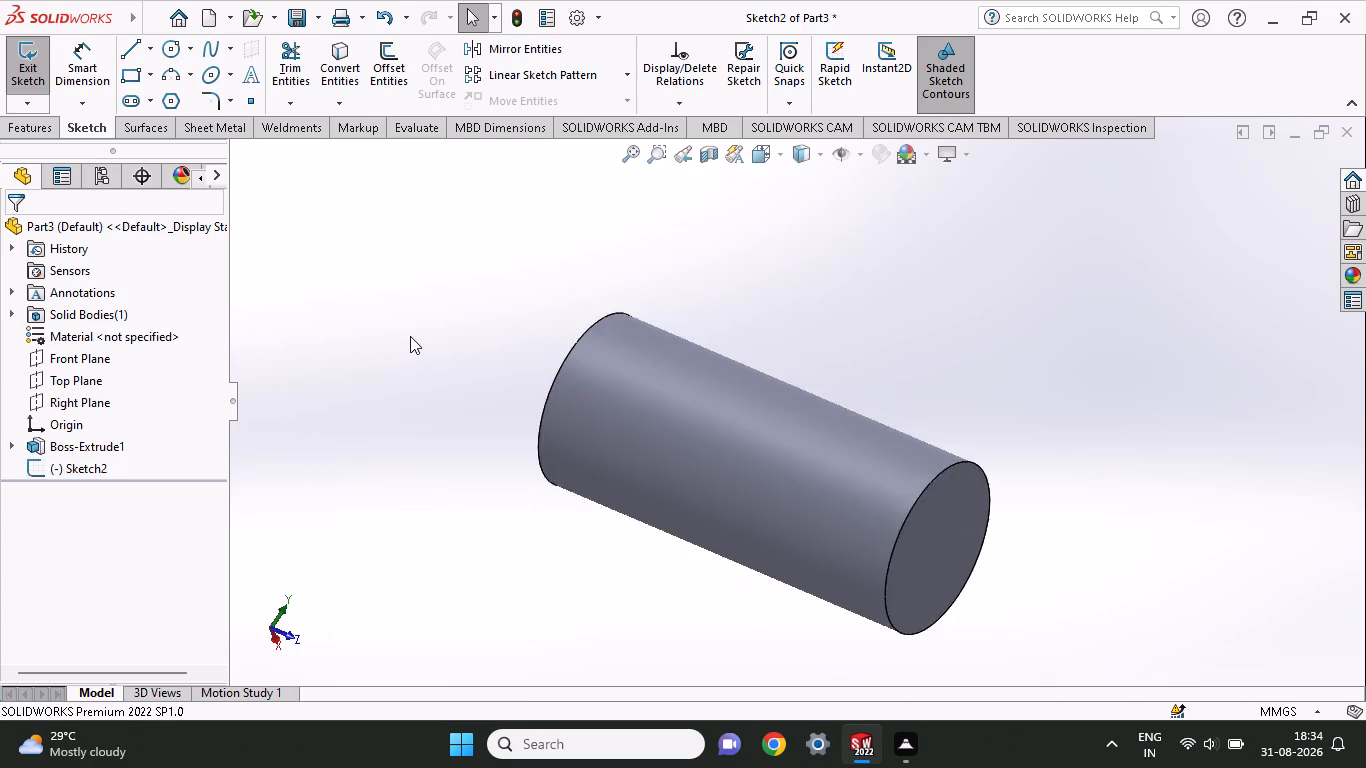
key("ctrl+z")
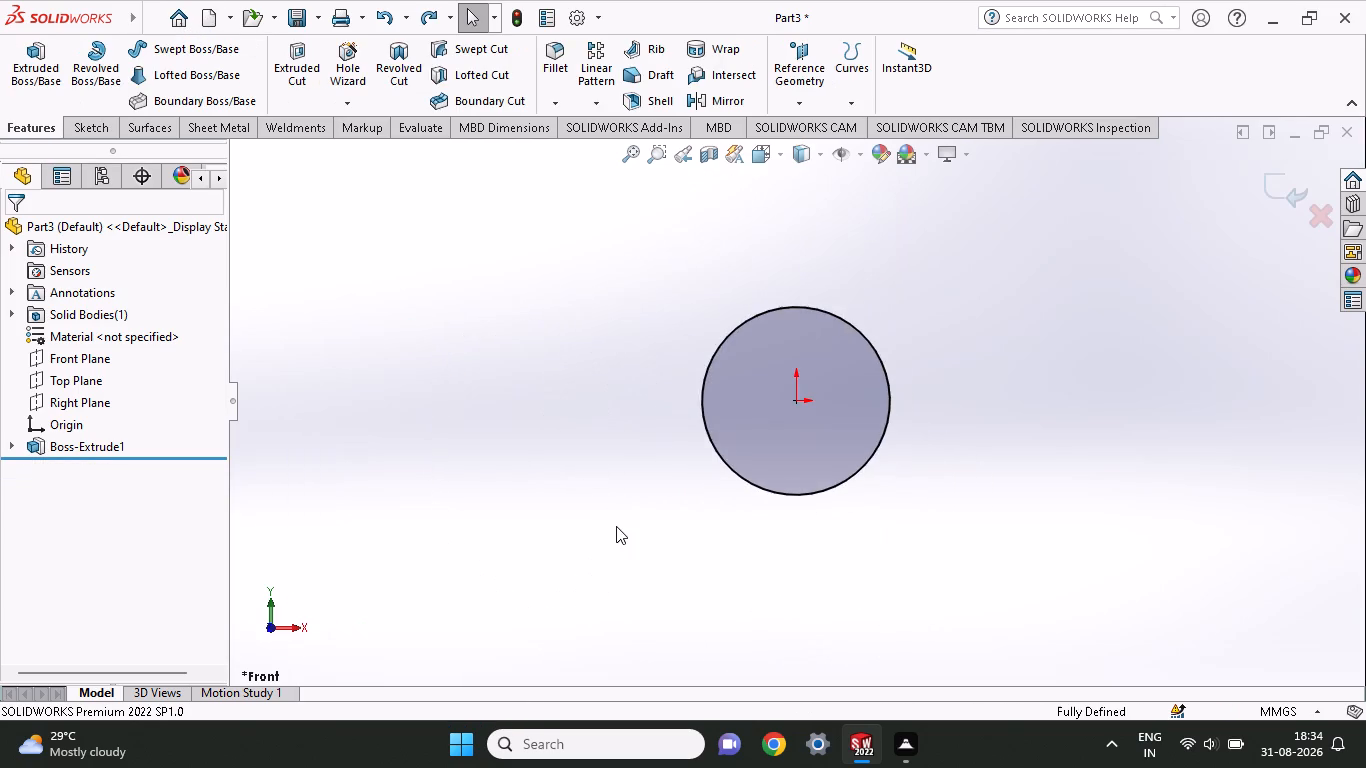
key("z")
key("ctrl+z")
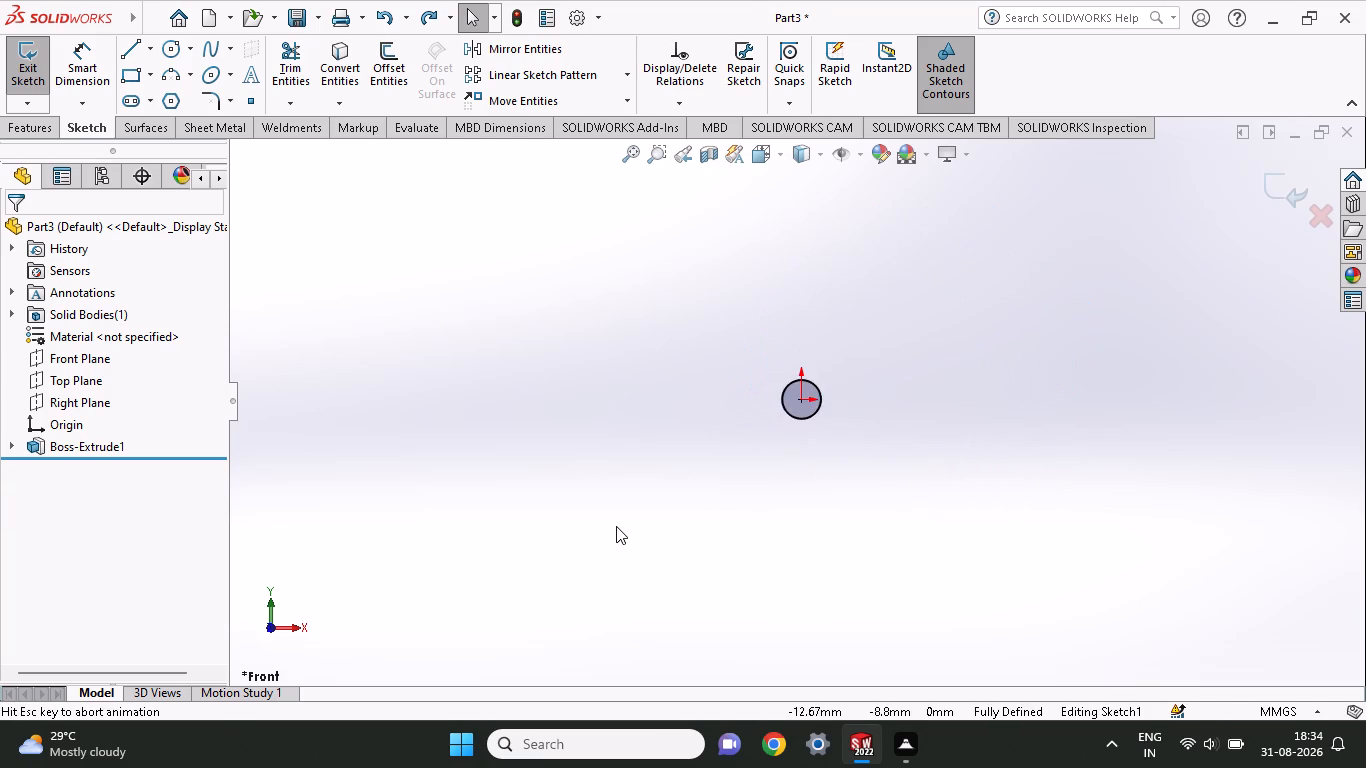
key("ctrl+z")
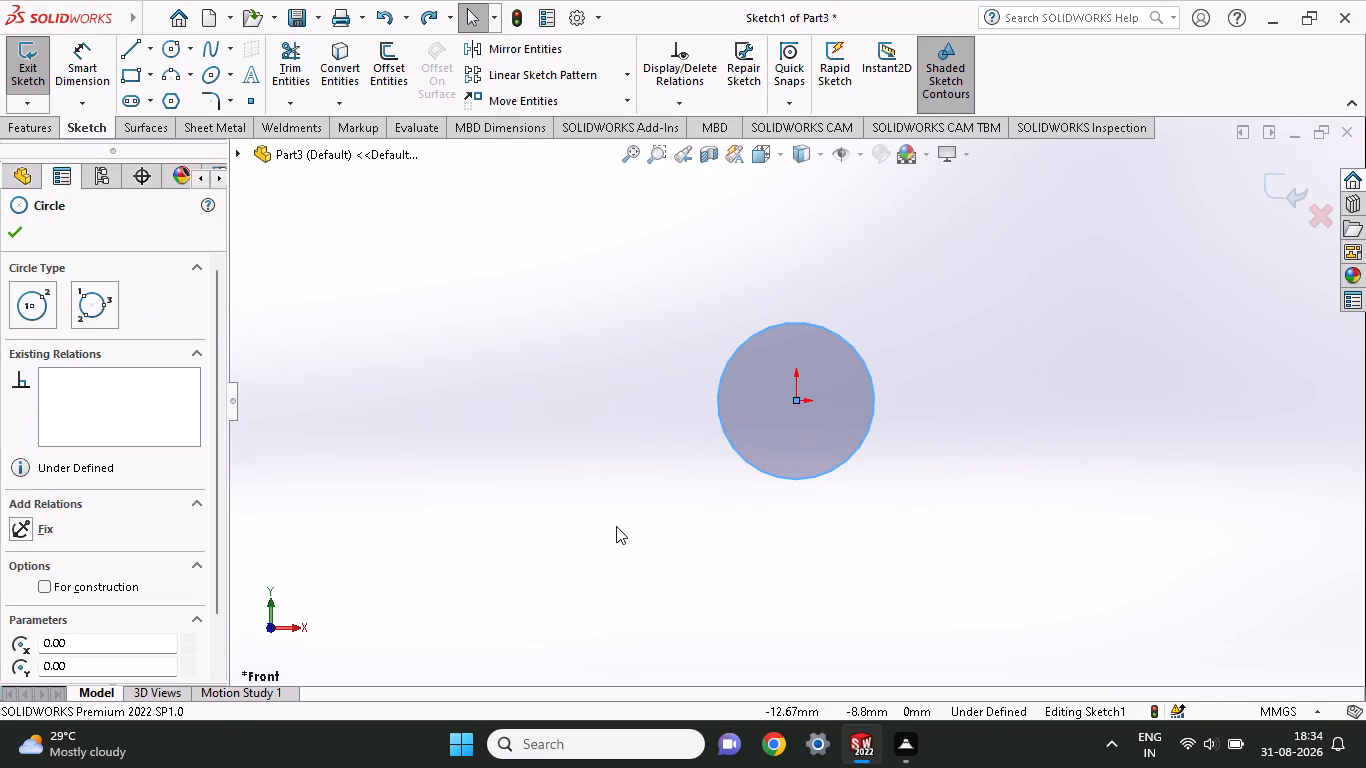
key("ctrl+z")
key("ctrl+z")
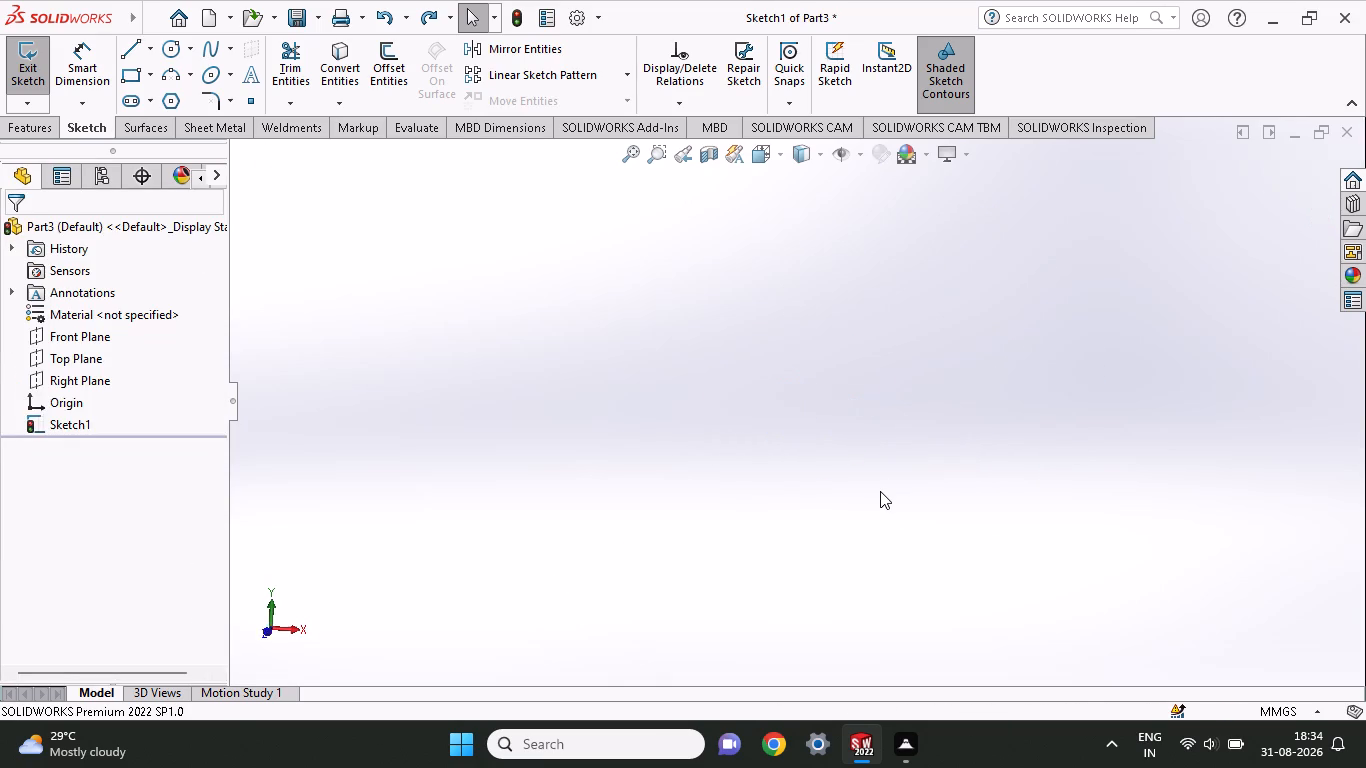
Start a sketch on the Right Plane and draw a horizontal centreline through the origin, extending to both sides of it.
left_click(73, 373)
left_click(87, 344)
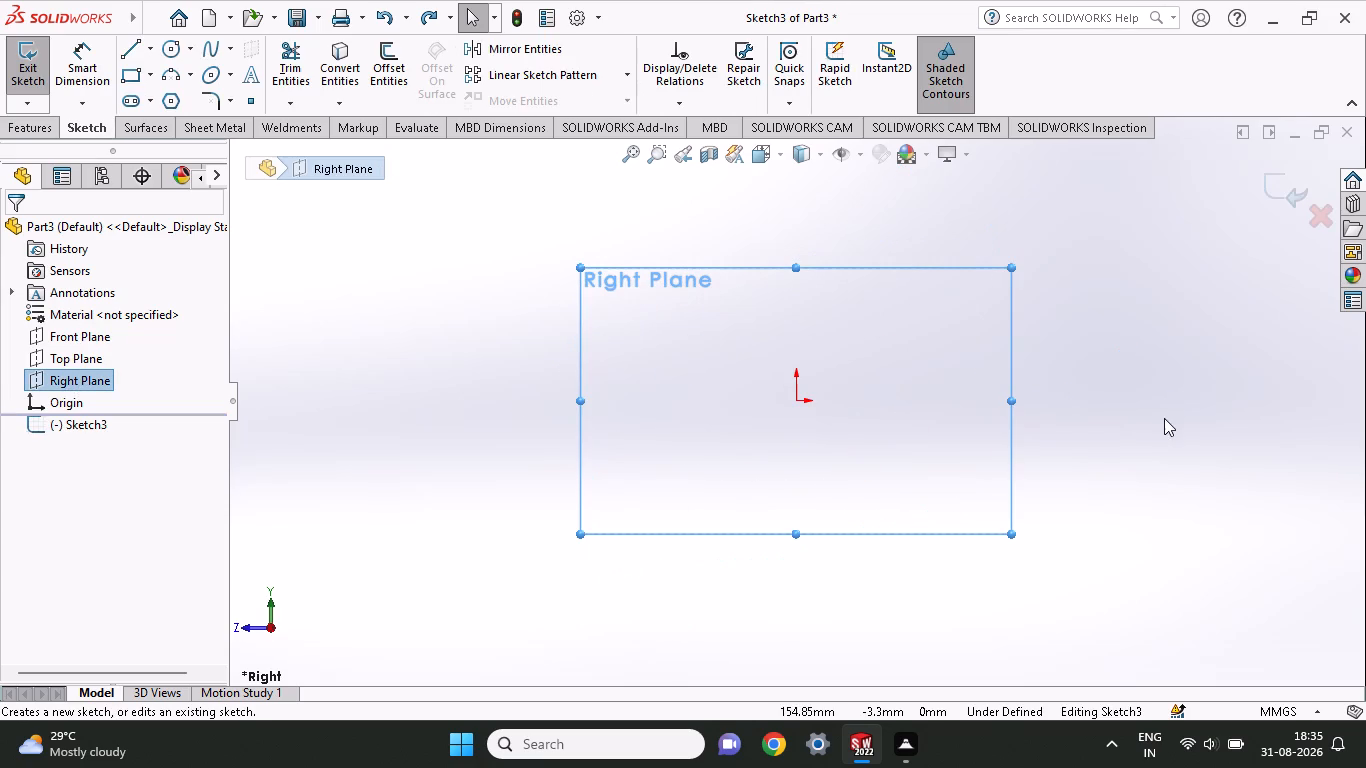
left_click(146, 60)
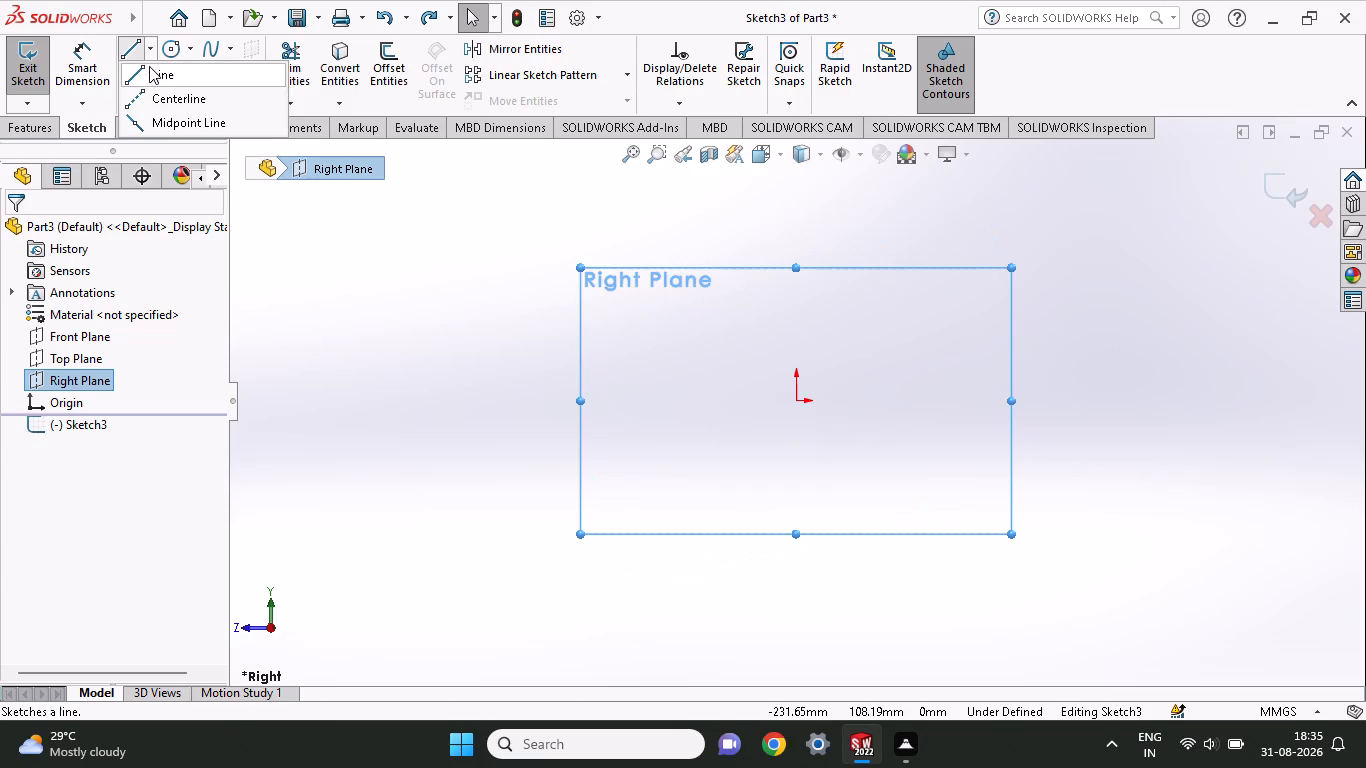
left_click(159, 97)
left_click(798, 401)
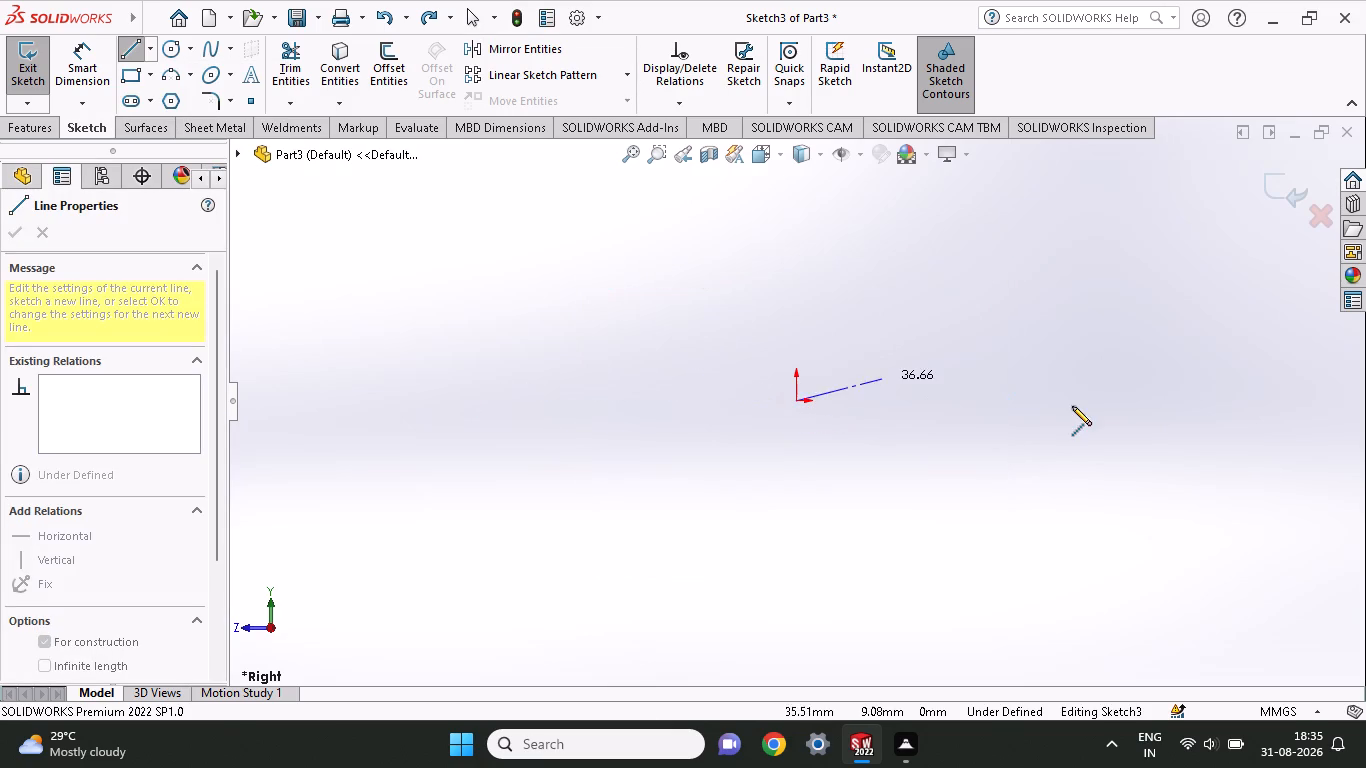
left_click(1175, 404)
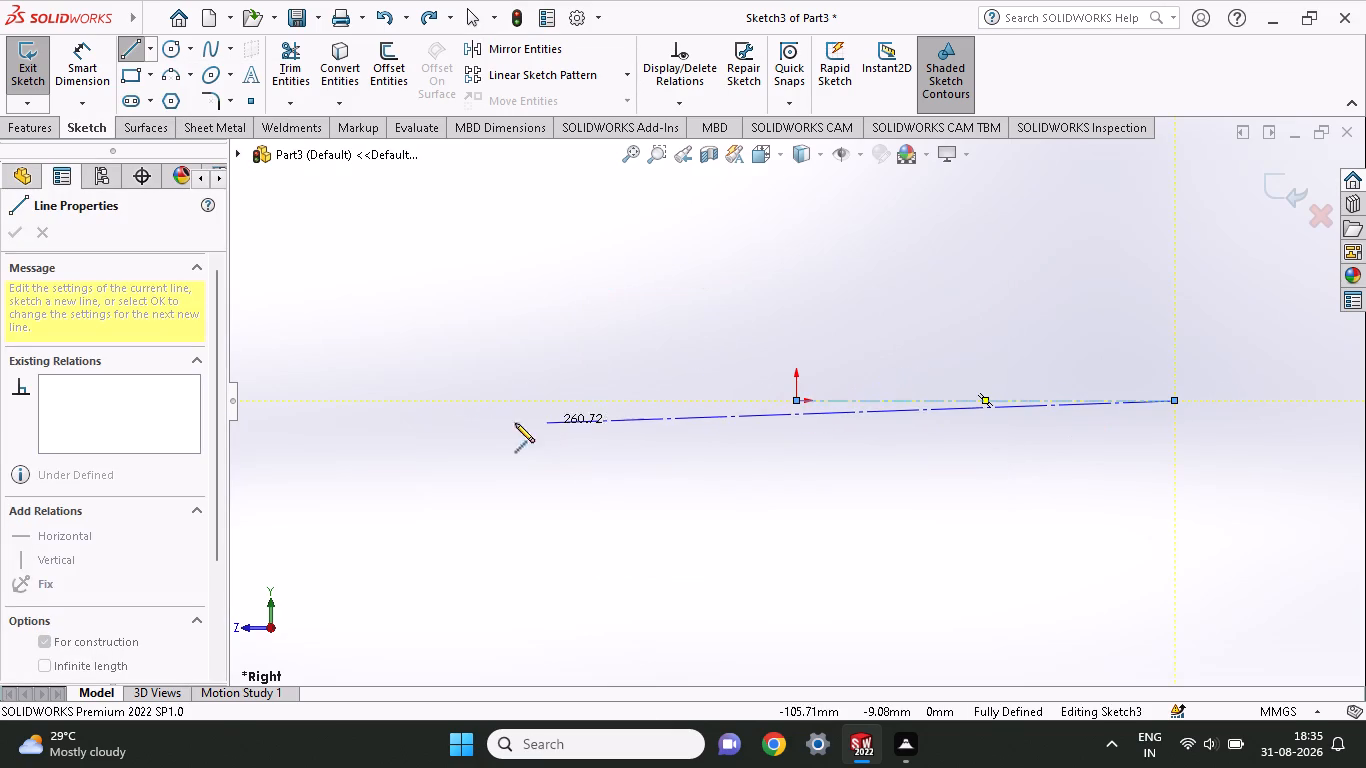
left_click(404, 404)
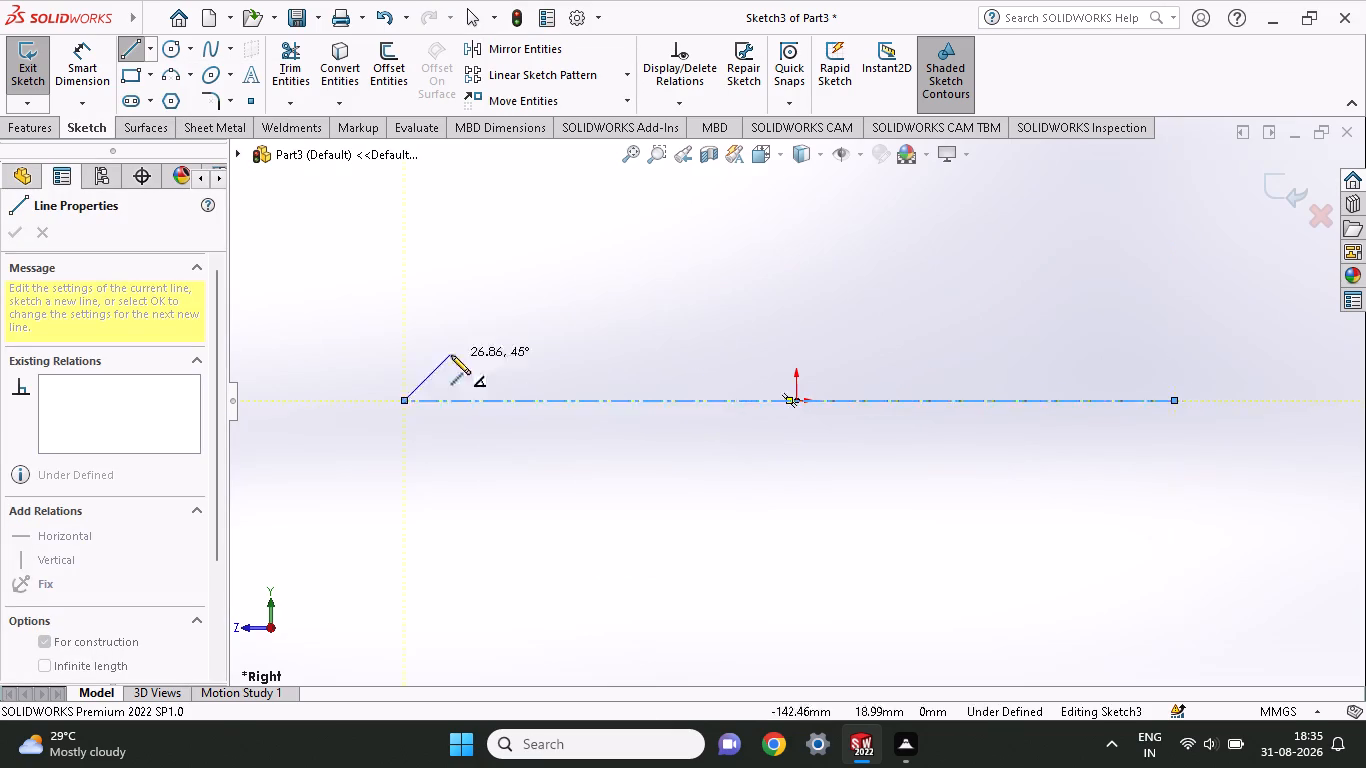
right_click(451, 355)
left_click(487, 366)
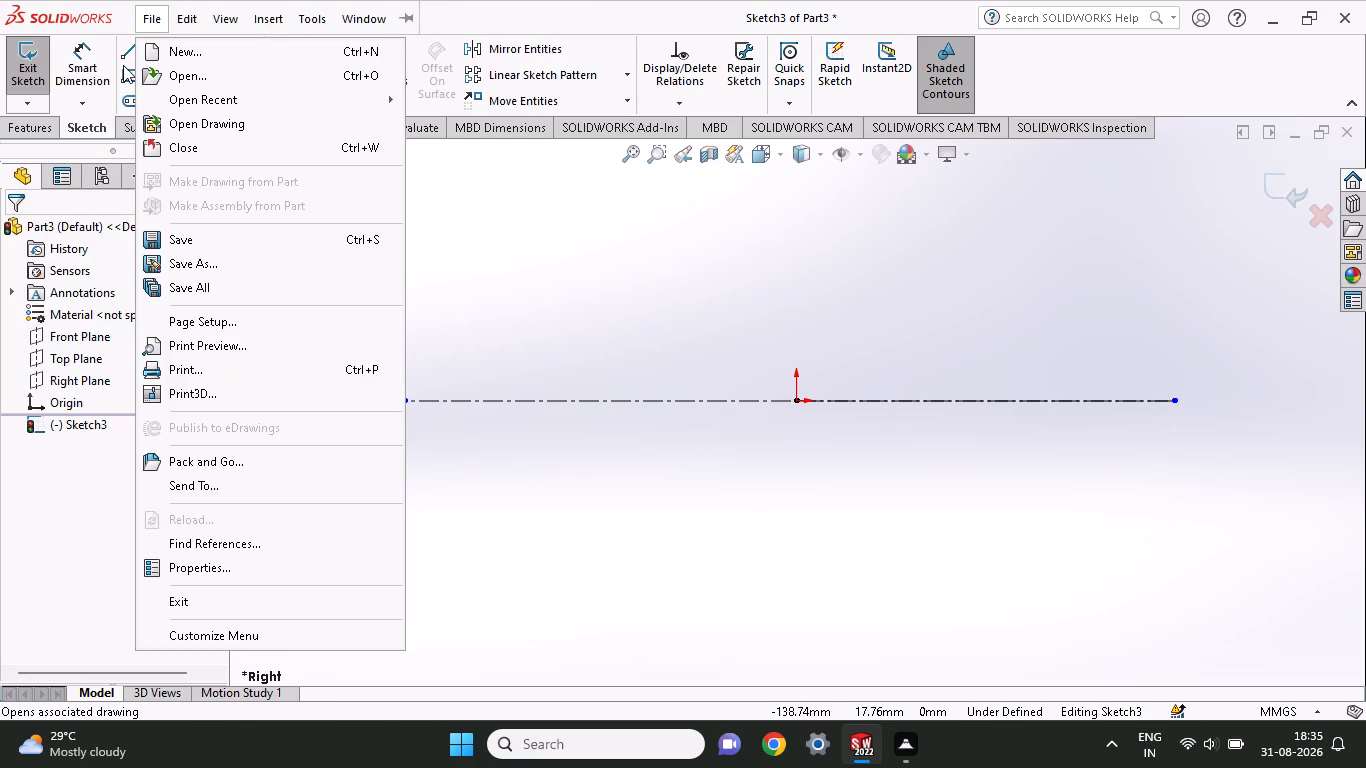
Draw a vertical line about 33 mm long downward from the centreline, near its +Z end.
left_click(124, 62)
left_click(128, 58)
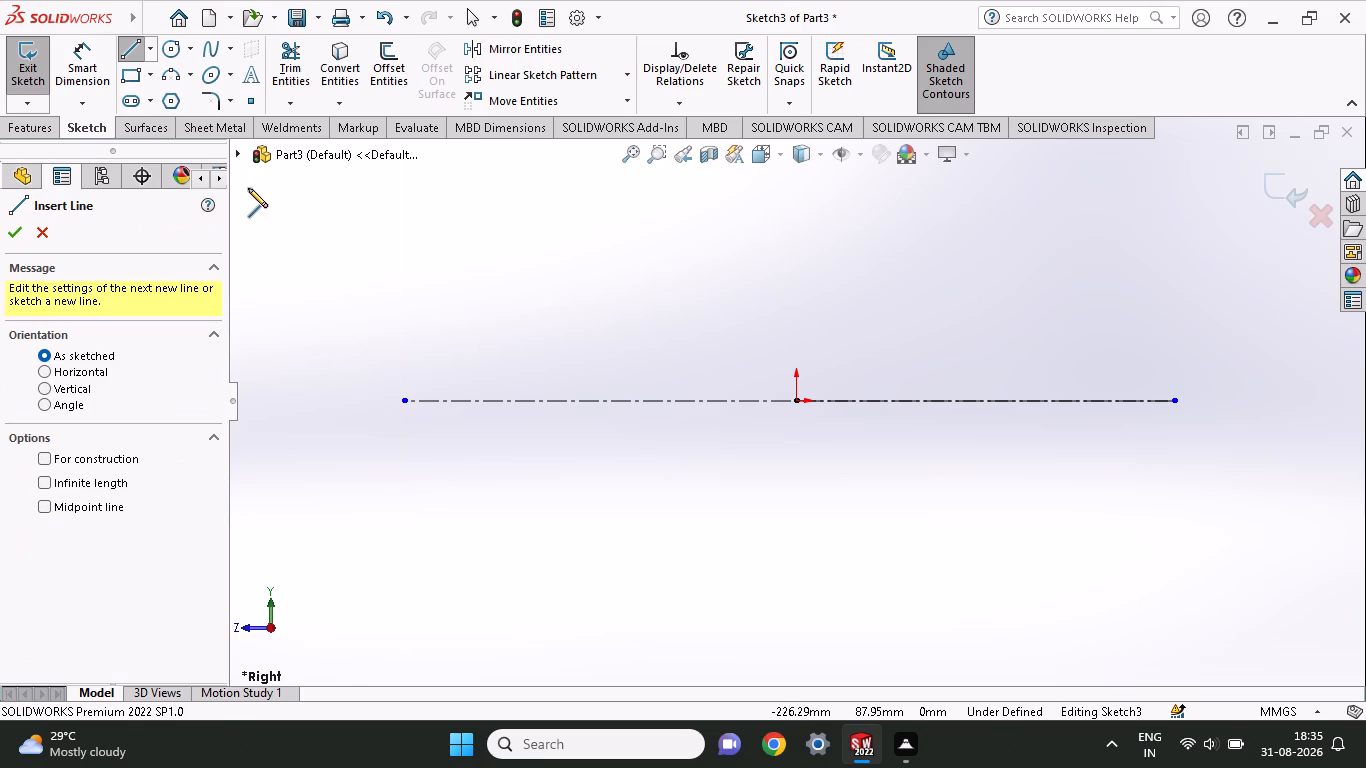
left_click(508, 398)
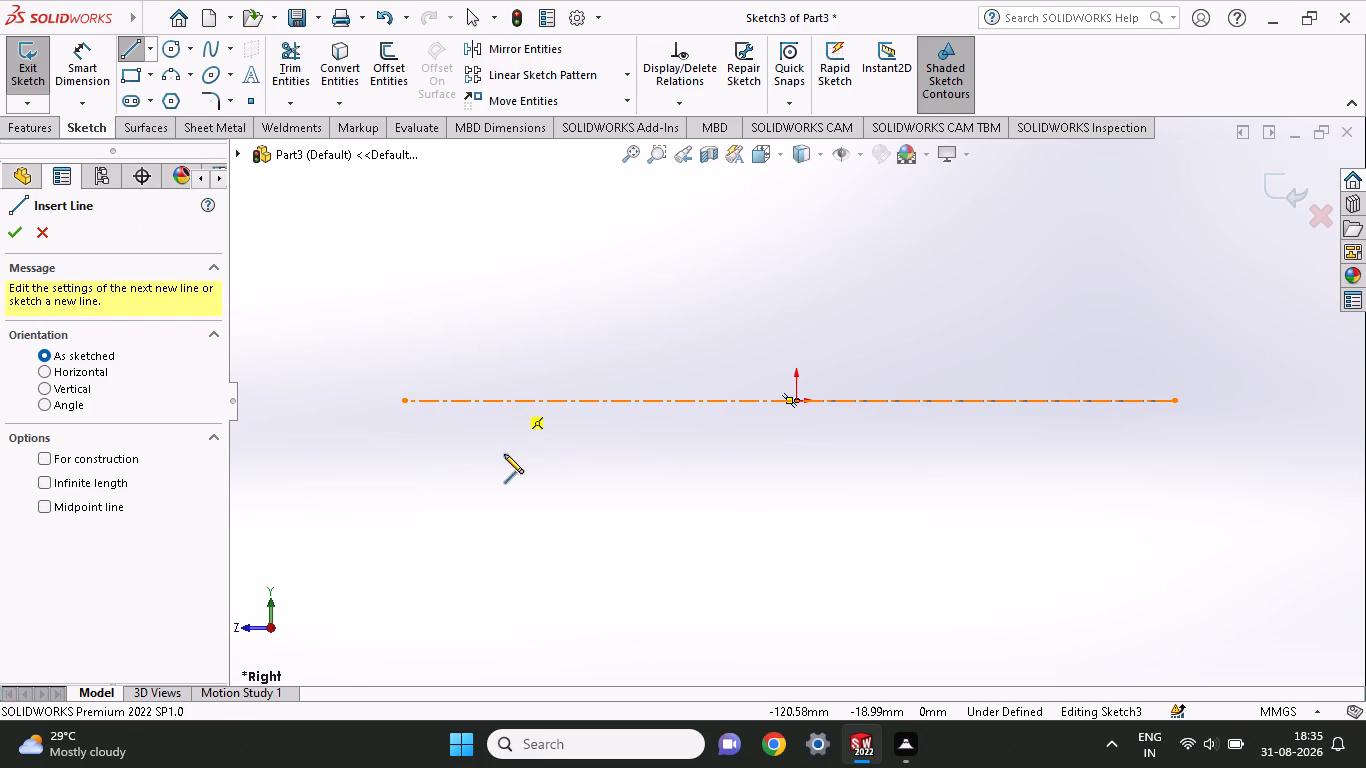
left_click(504, 480)
right_click(534, 314)
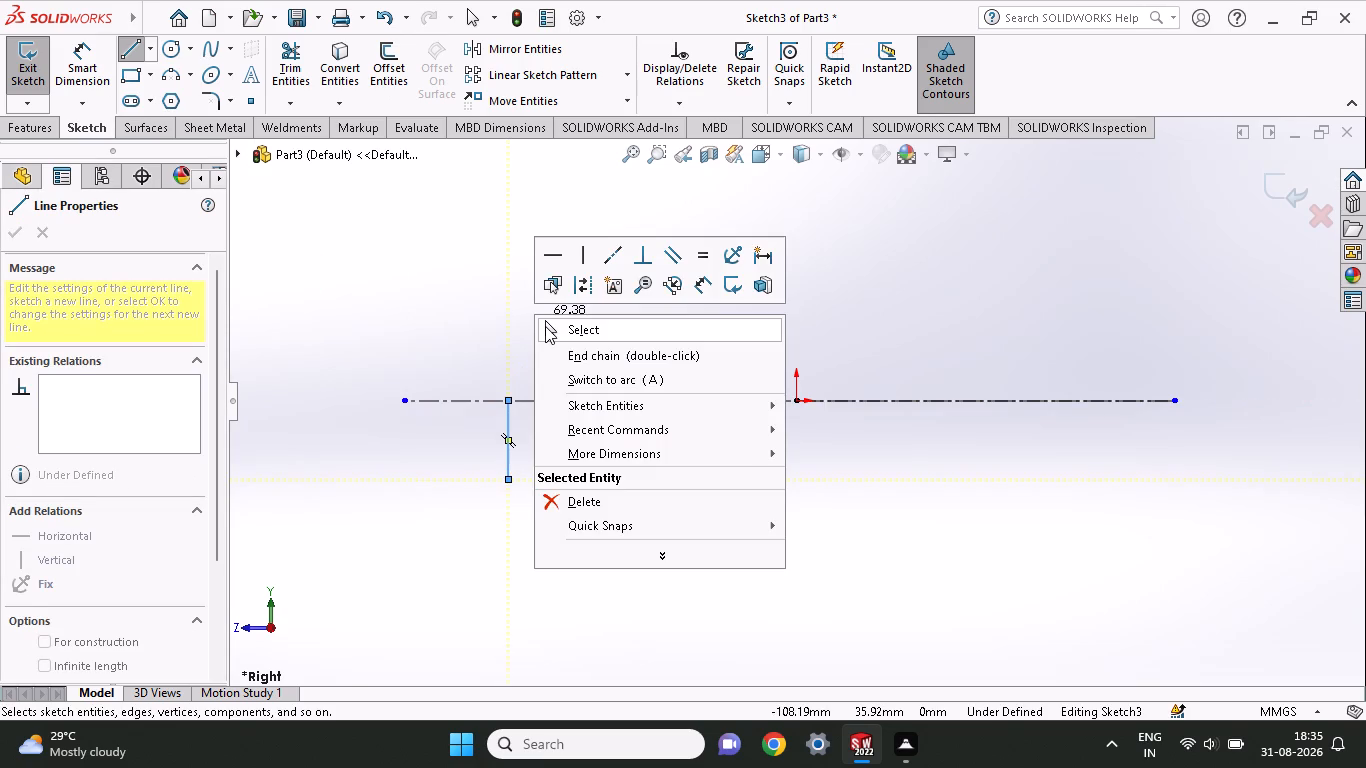
left_click(545, 327)
Dimension the vertical line's length and set it to 11/2 (5.5 mm).
left_click(59, 55)
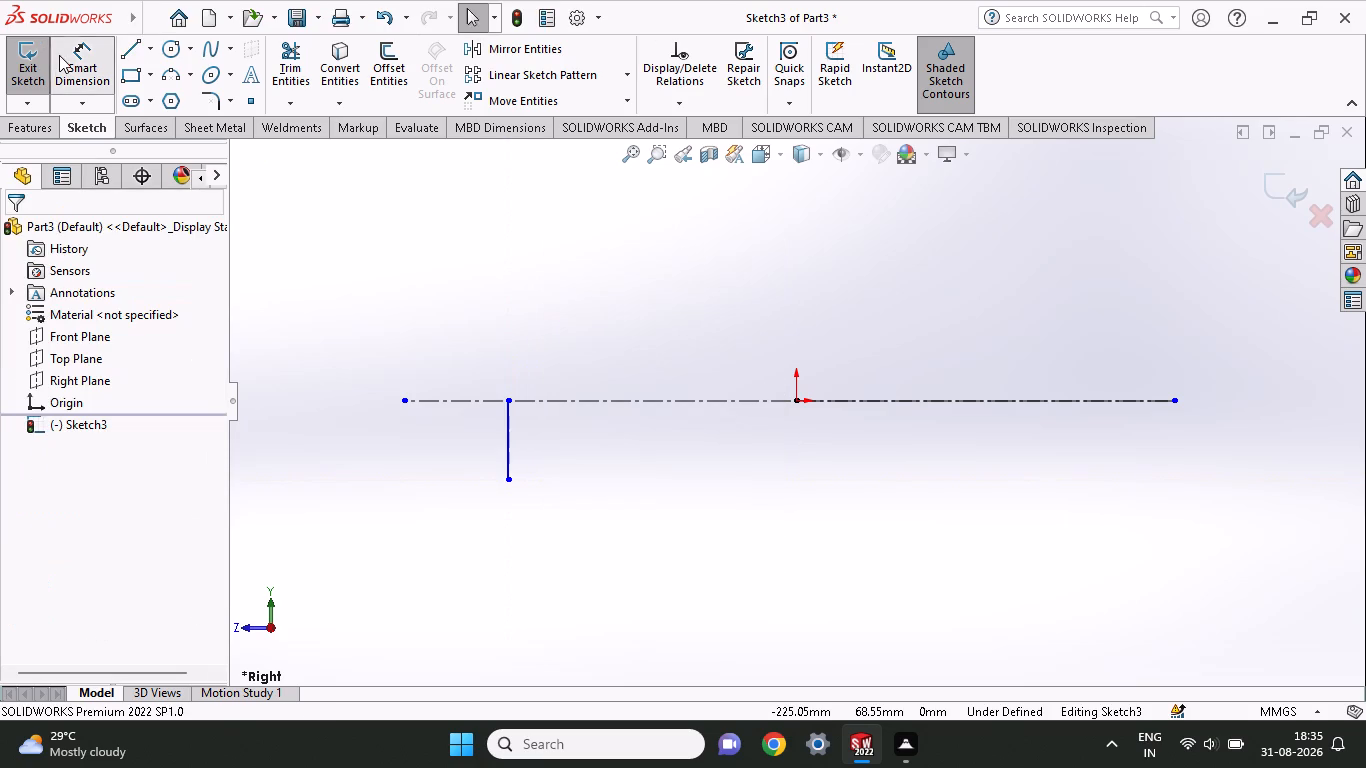
left_click(507, 475)
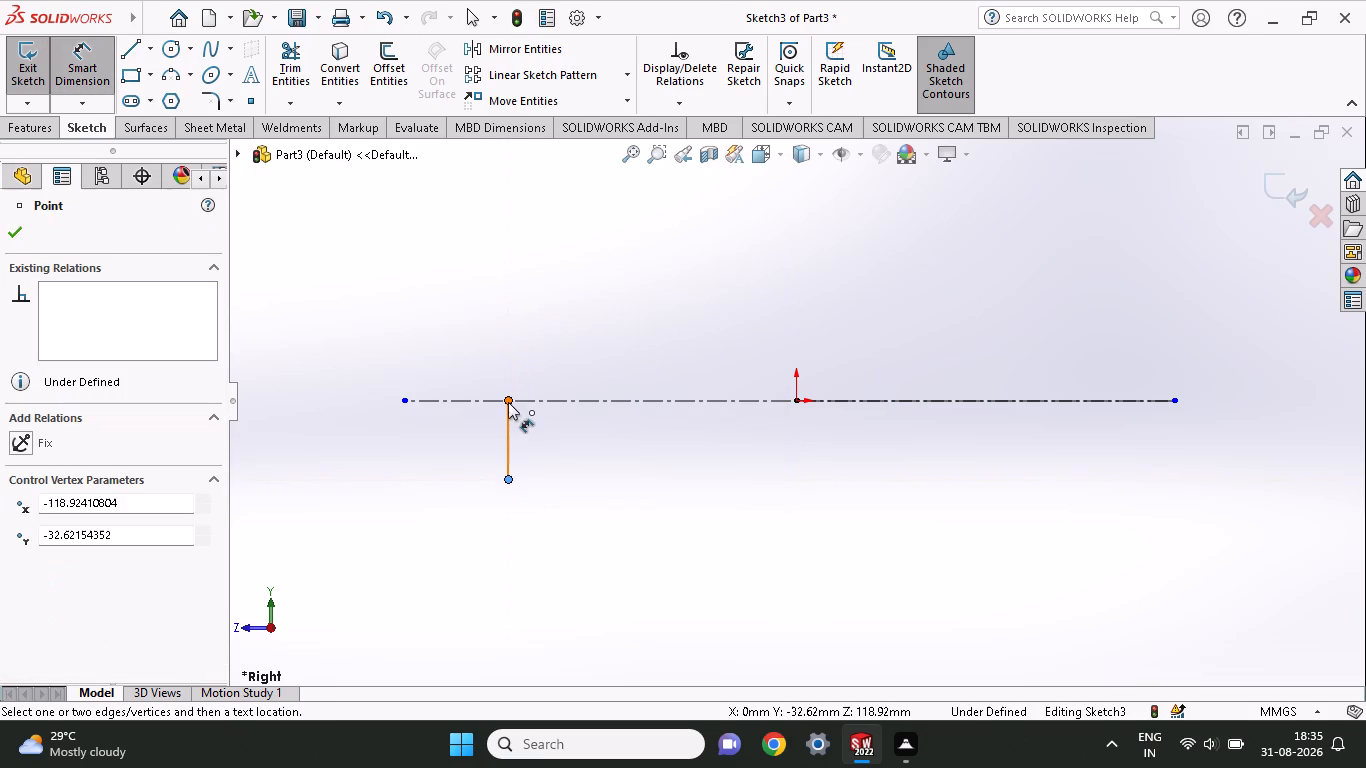
left_click(507, 398)
left_click(280, 424)
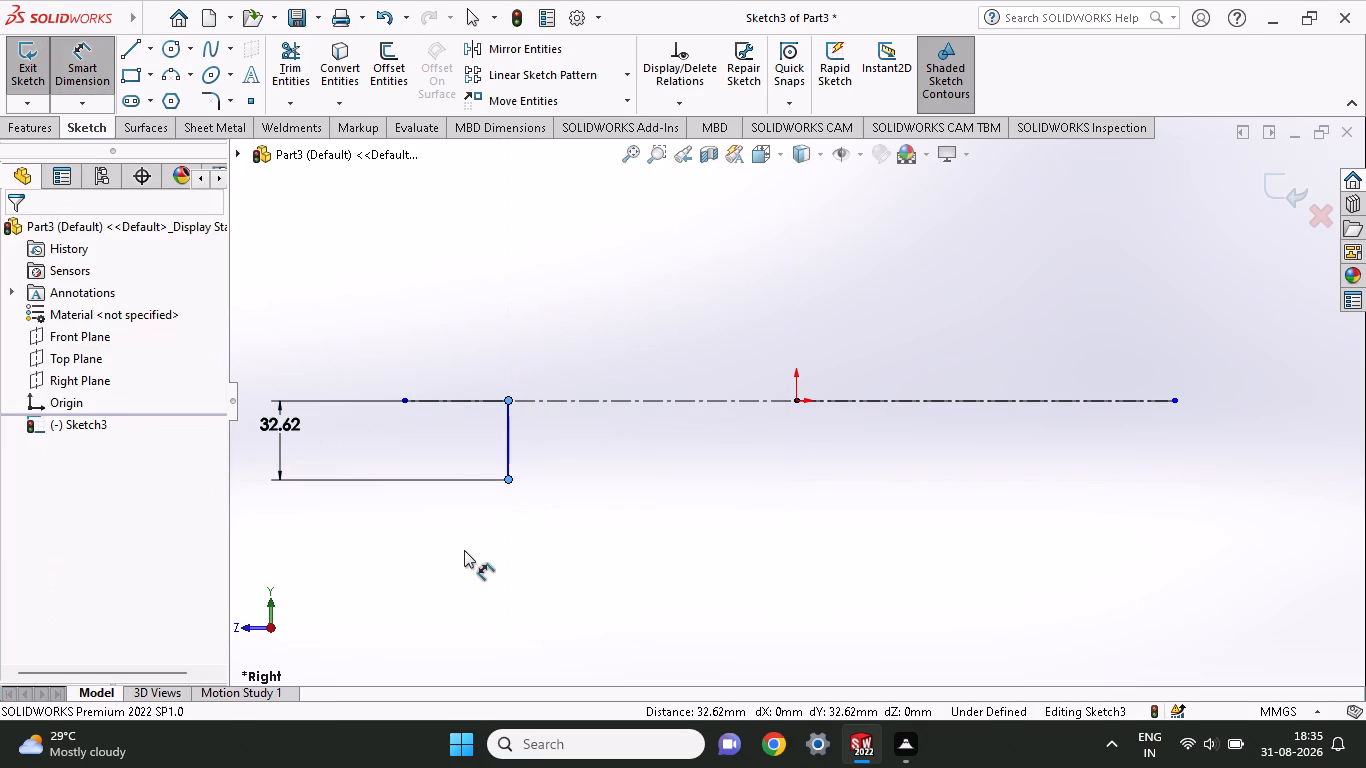
type("11")
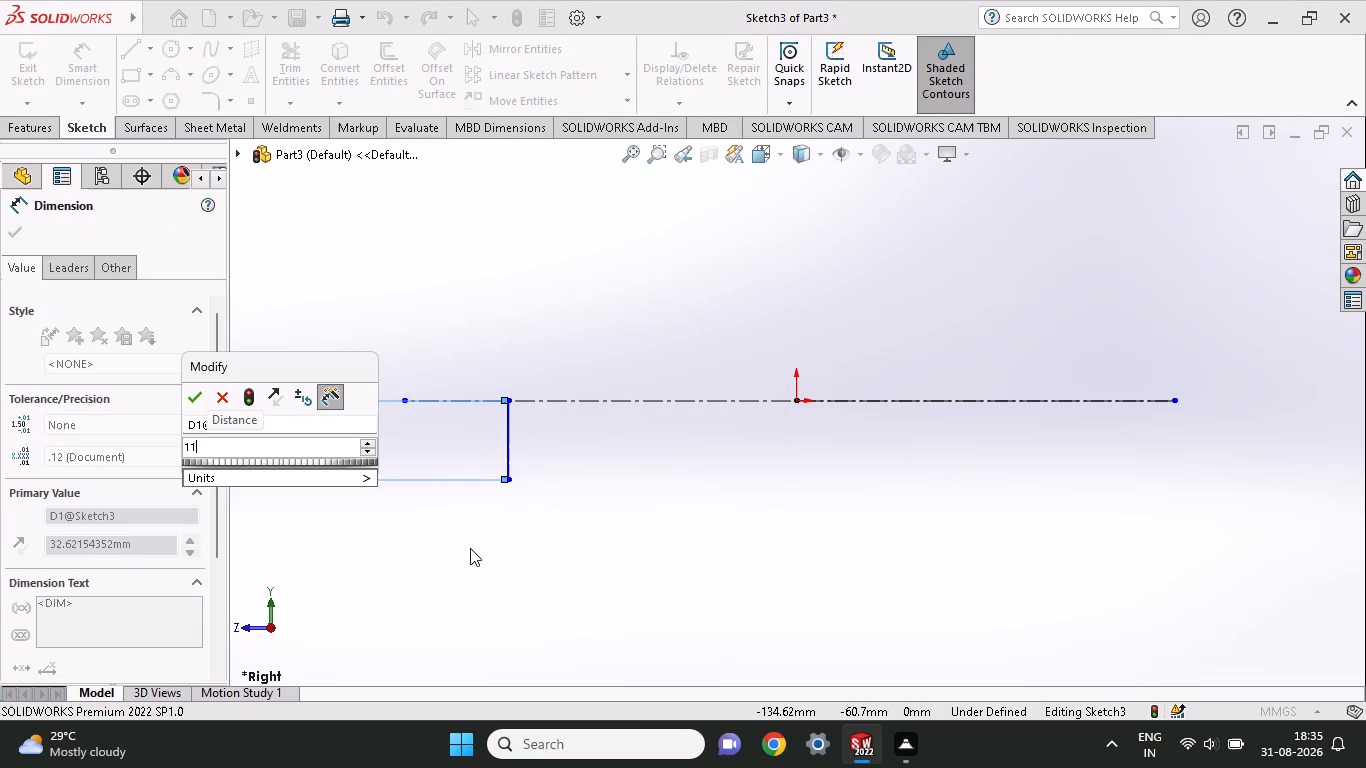
type("/2")
key("Return")
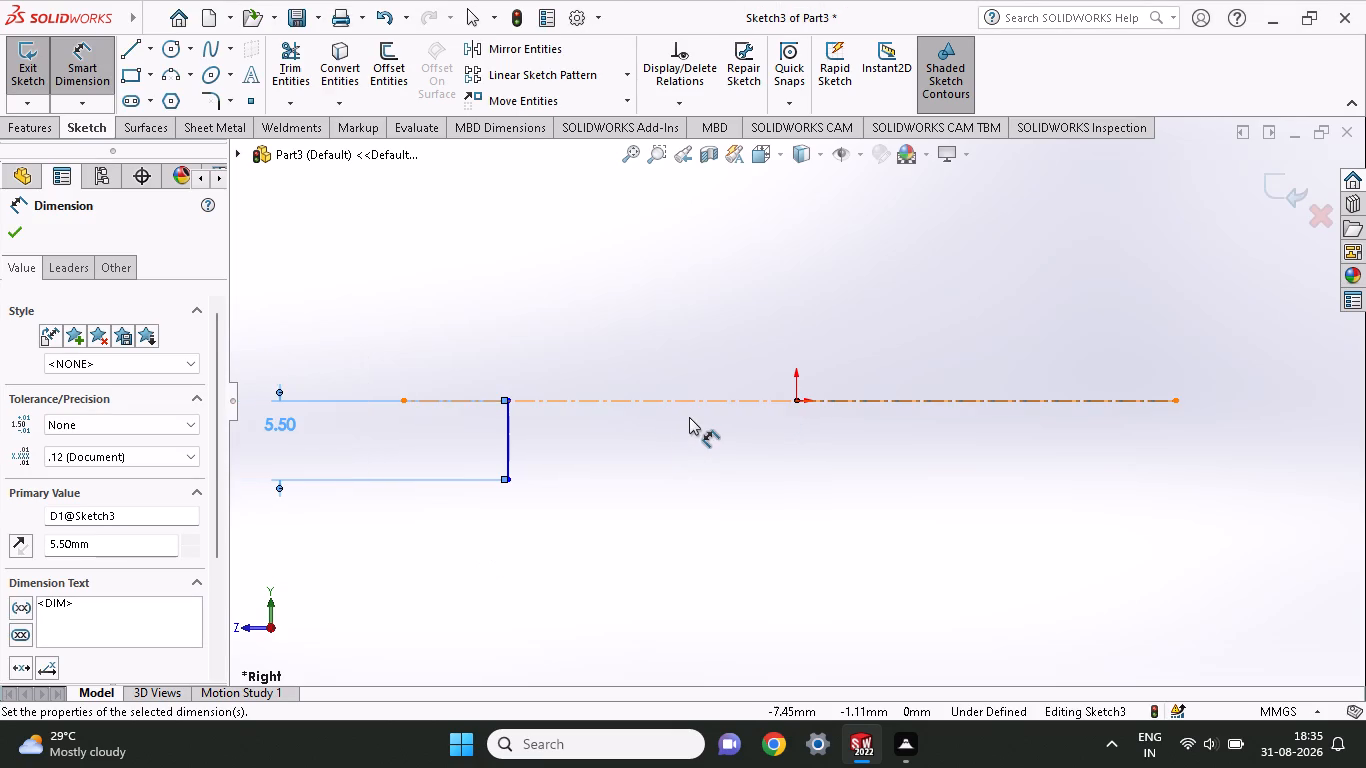
Draw a horizontal line about 36 mm long from the vertical line's lower endpoint, running below the centreline past the origin.
left_click(120, 44)
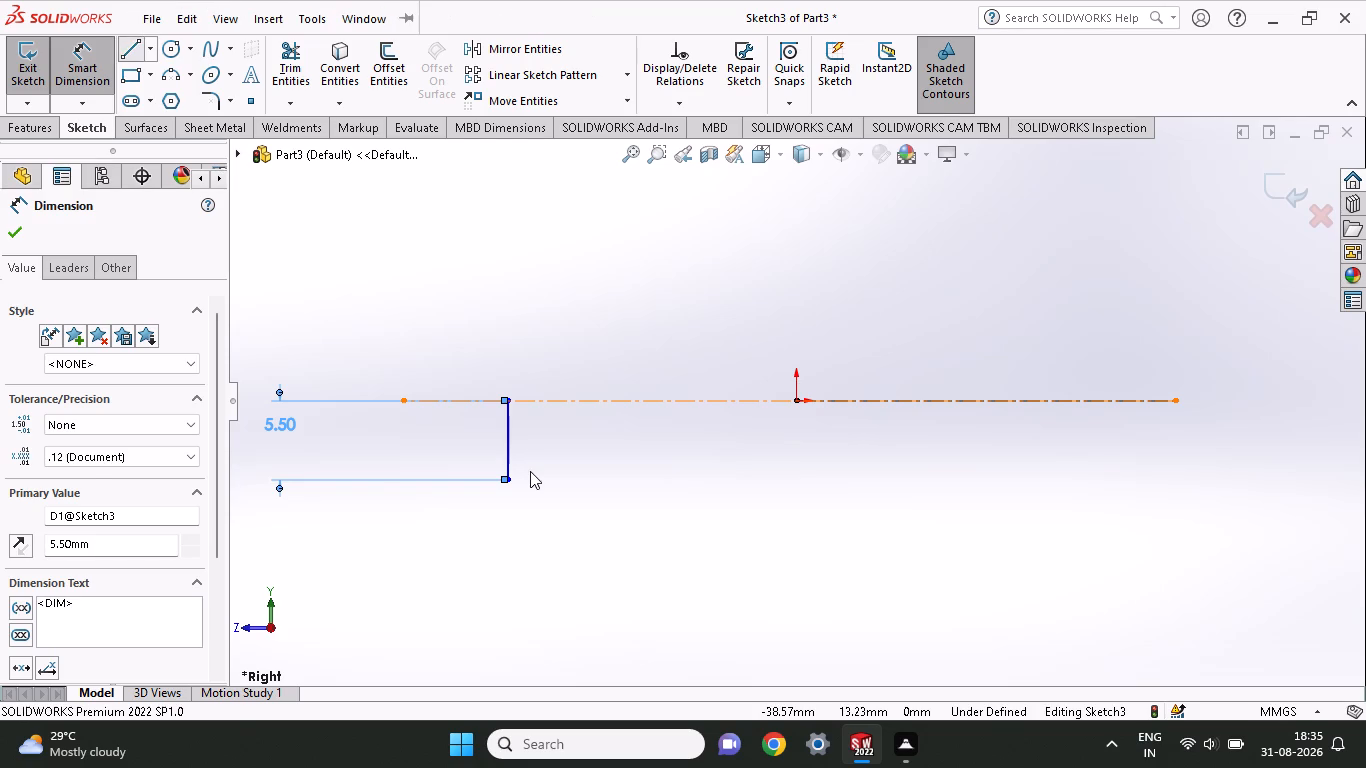
left_click(511, 481)
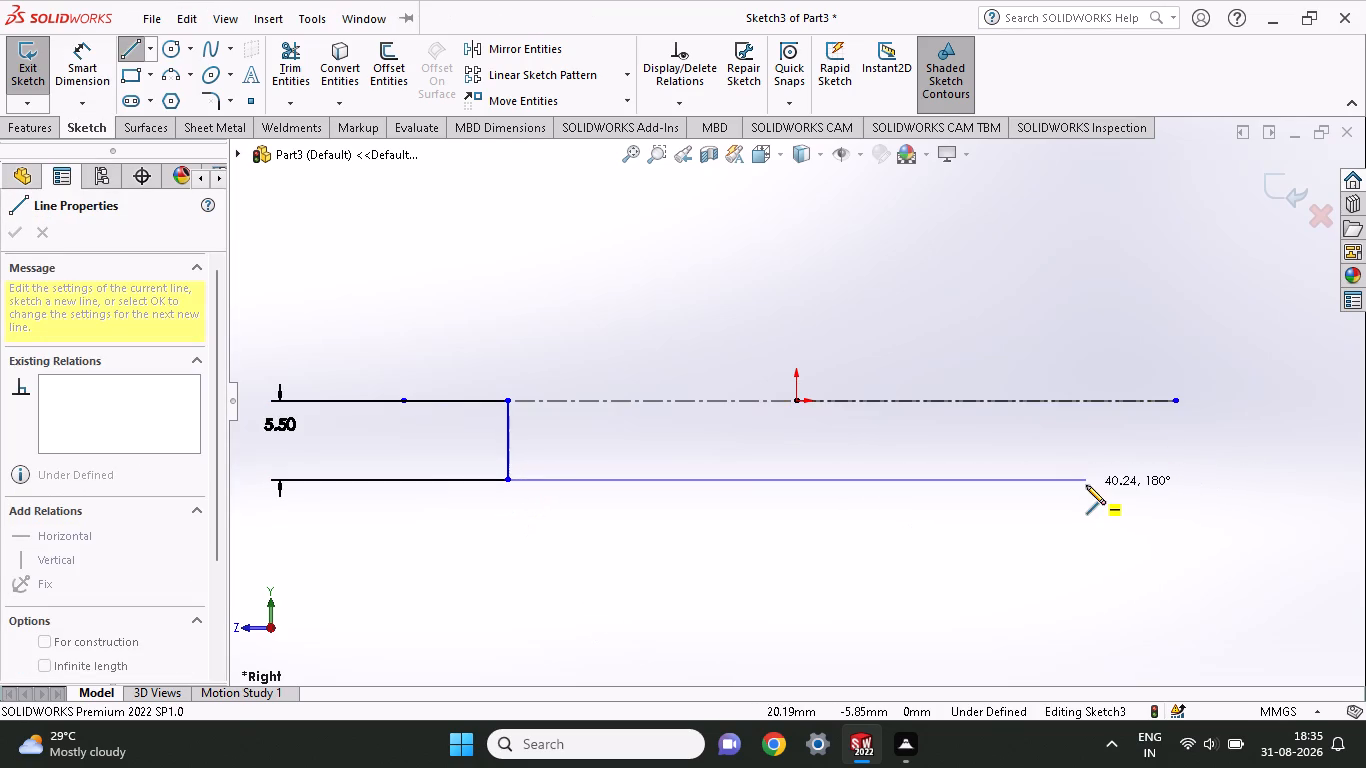
left_click(1019, 484)
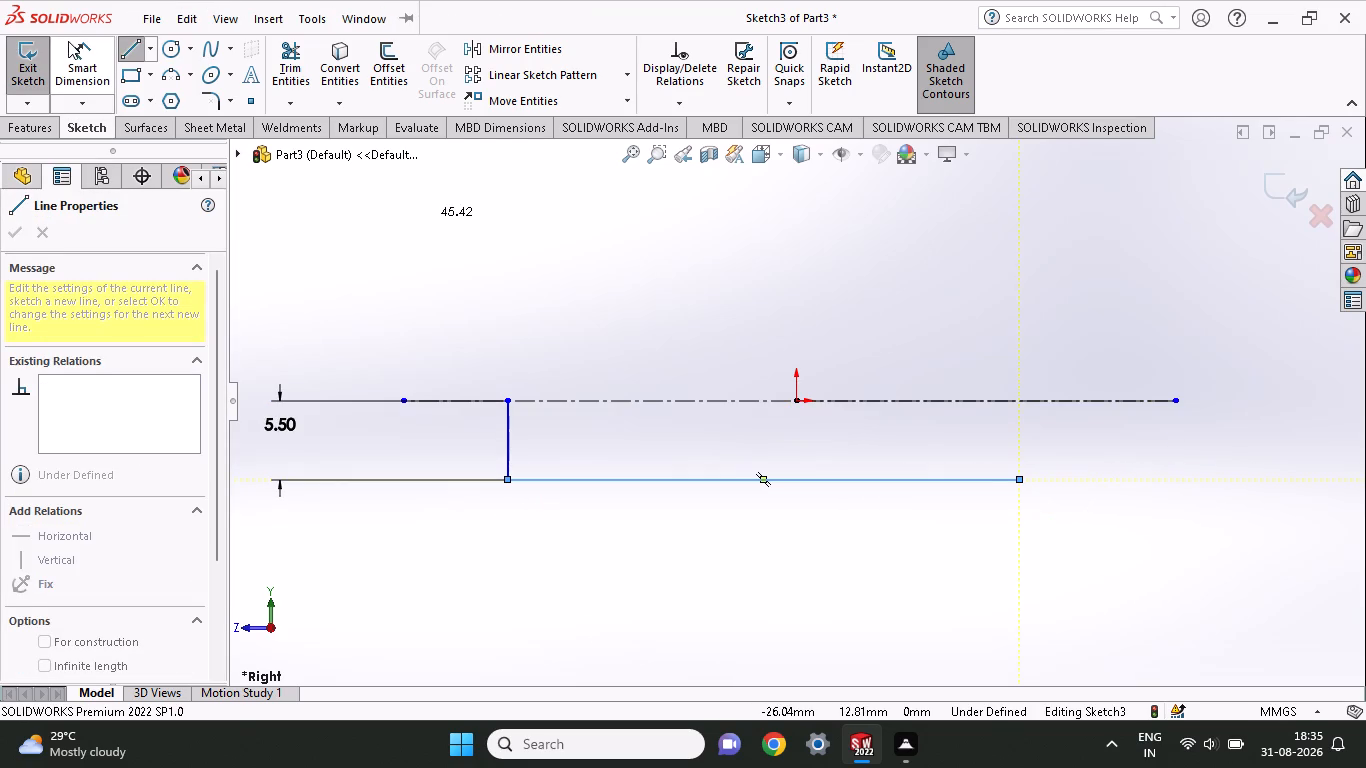
Dimension the lower horizontal line's length and set it to 25 mm.
left_click(69, 42)
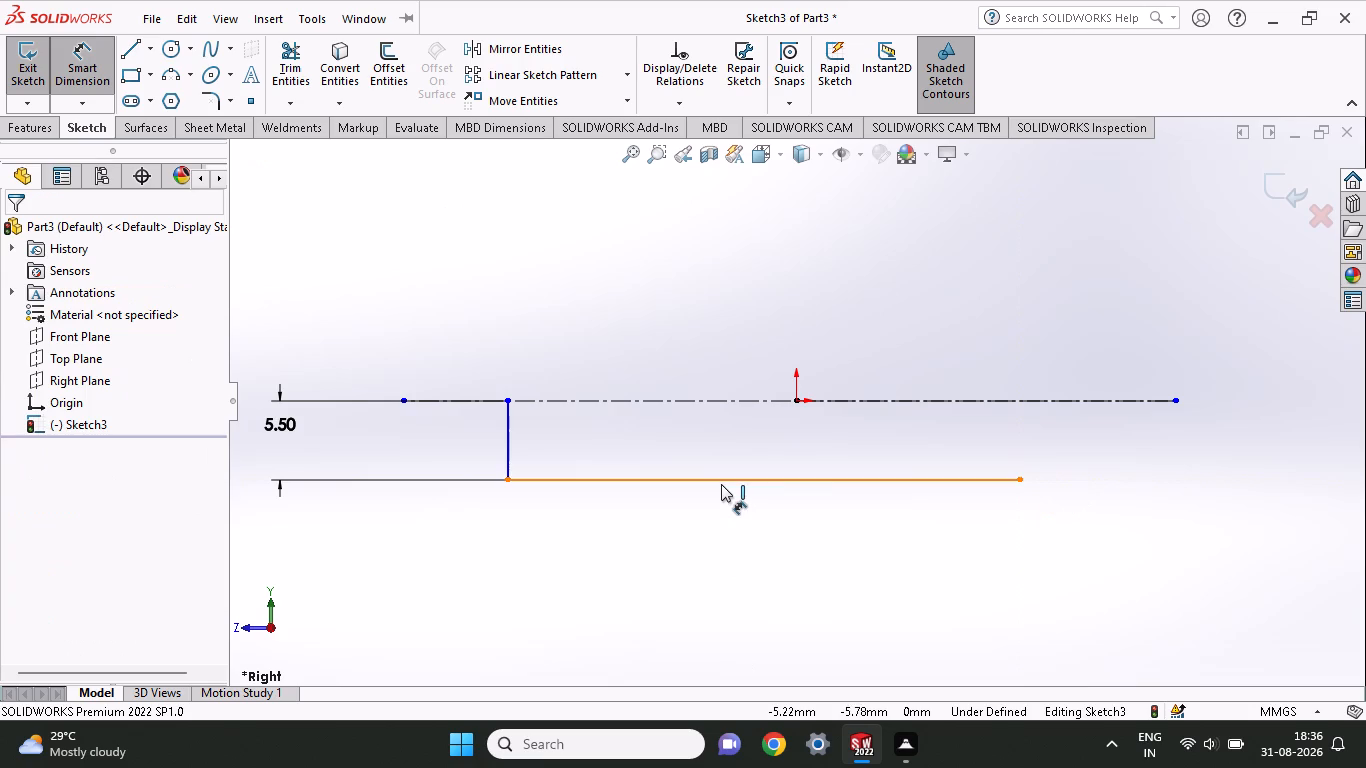
left_click(721, 482)
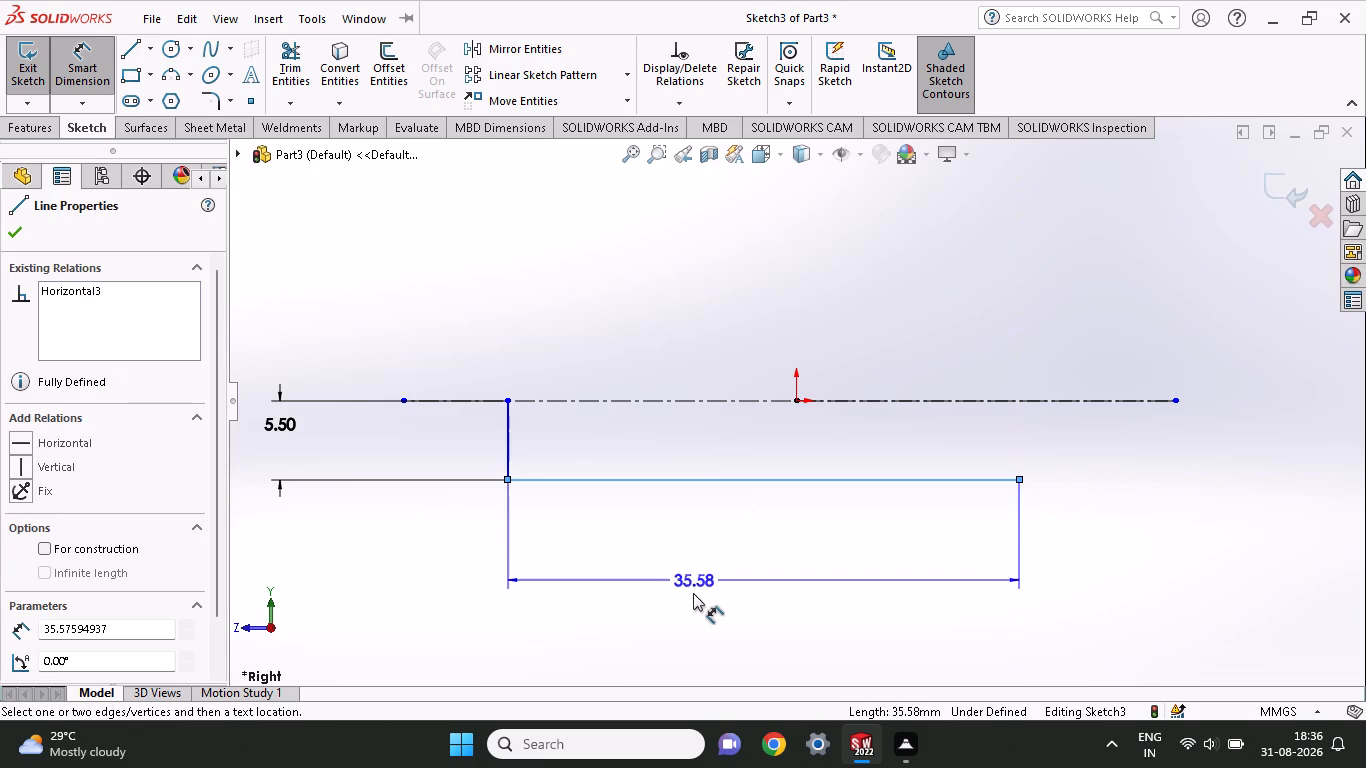
left_click(693, 594)
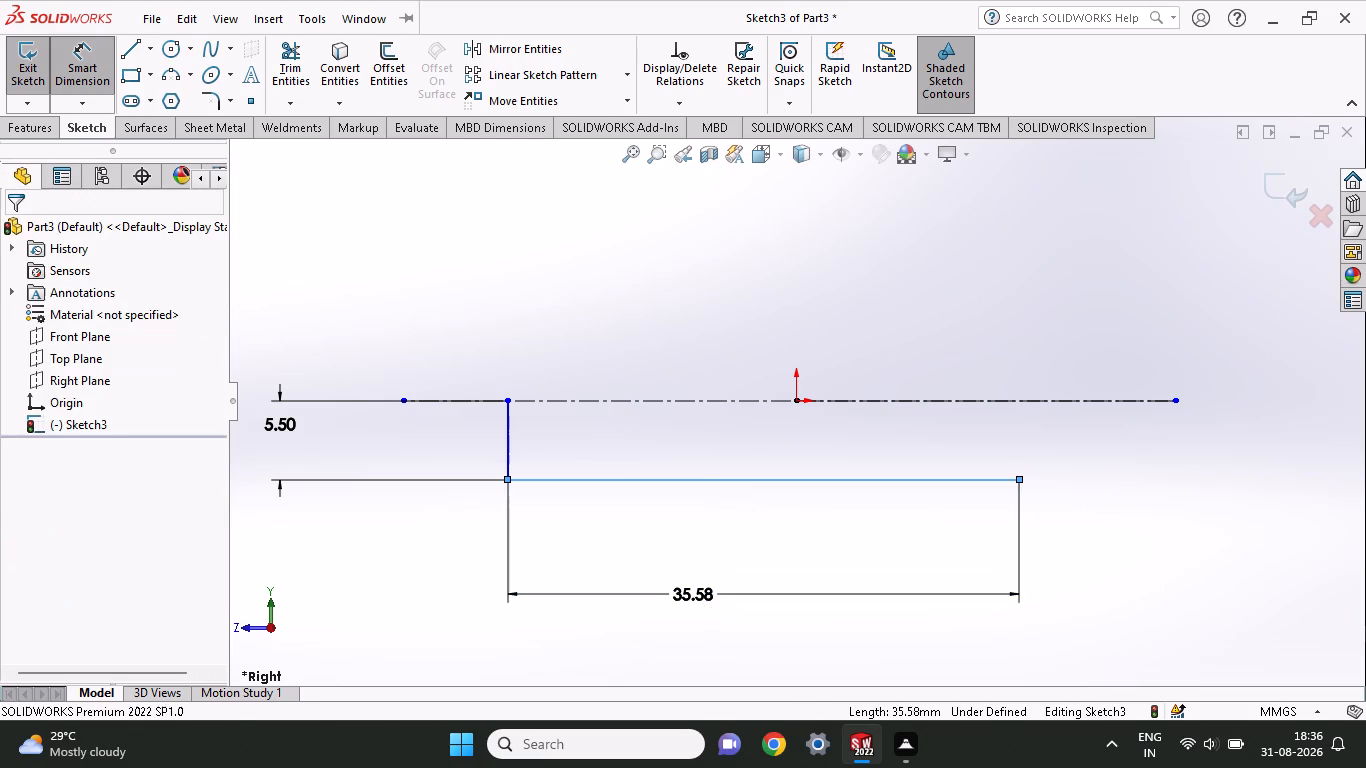
type("25")
key("Return")
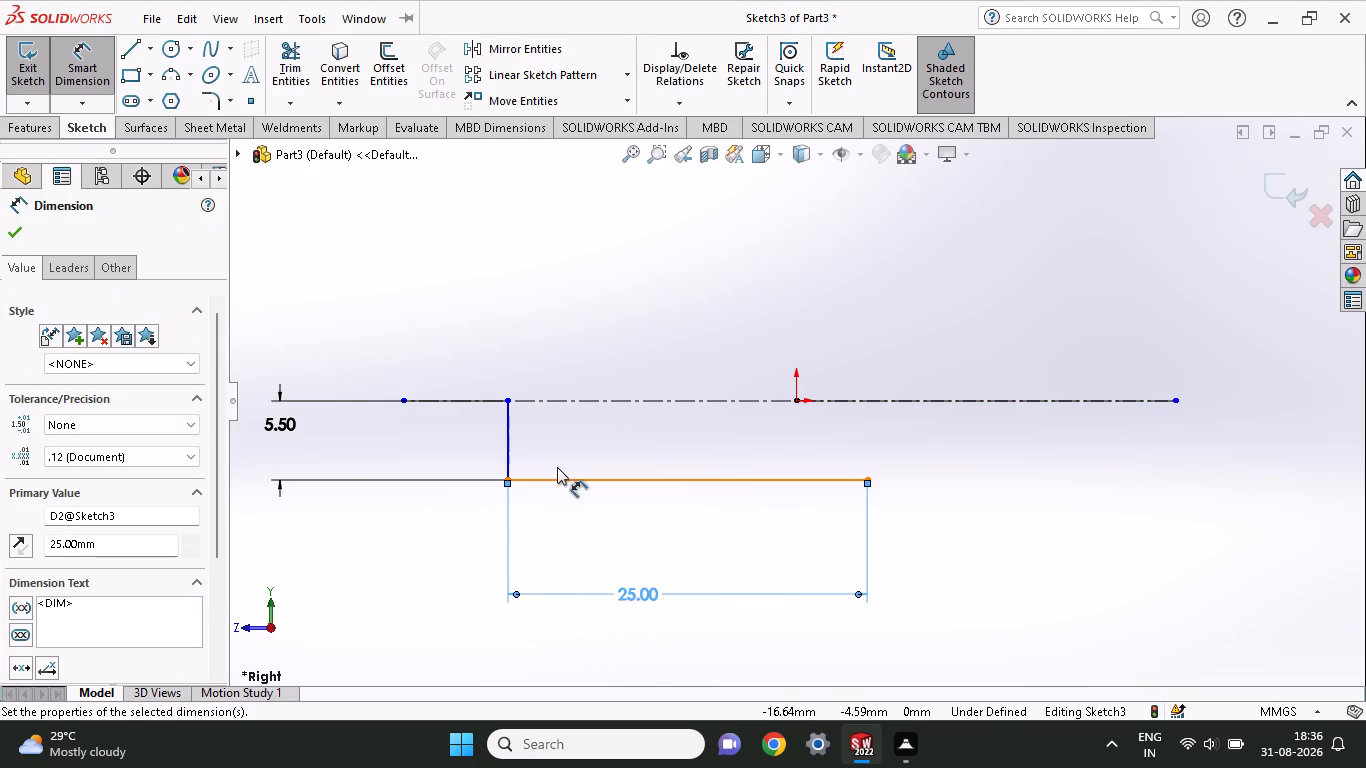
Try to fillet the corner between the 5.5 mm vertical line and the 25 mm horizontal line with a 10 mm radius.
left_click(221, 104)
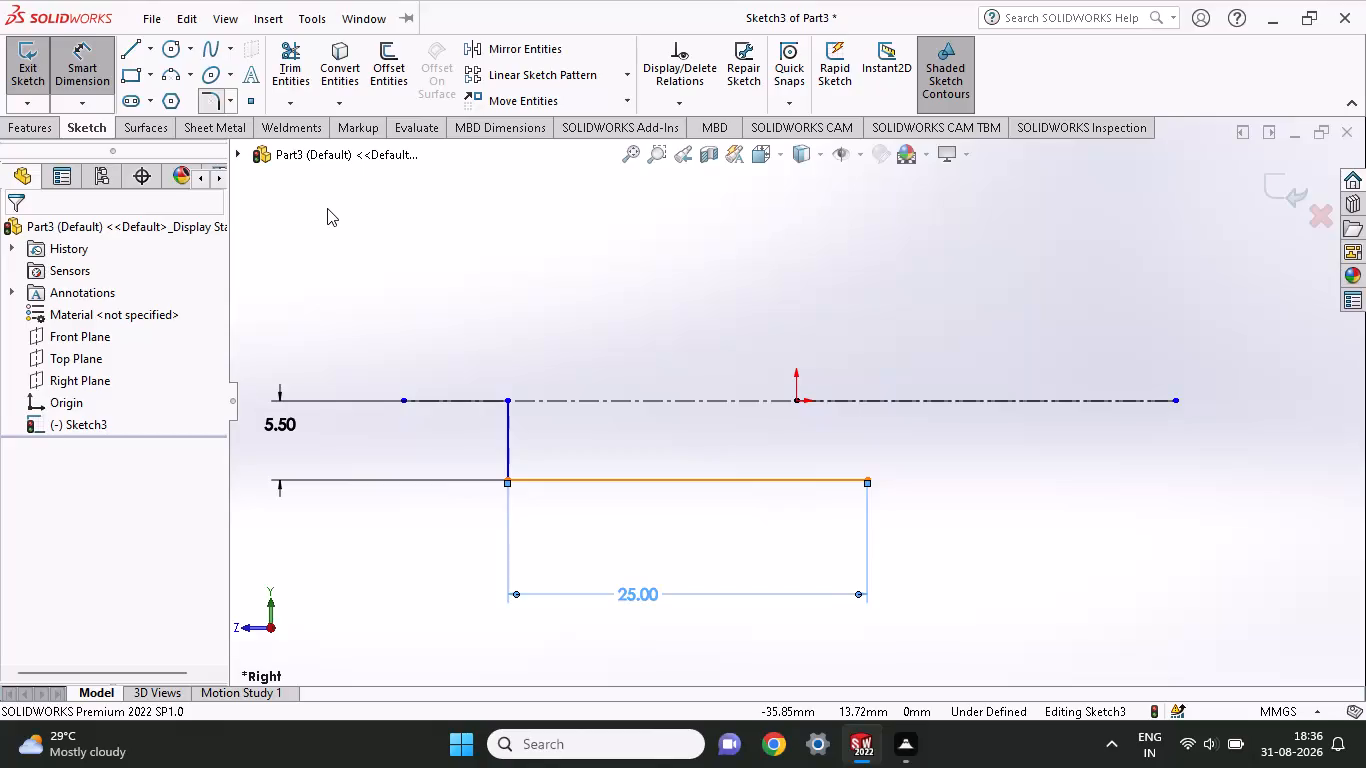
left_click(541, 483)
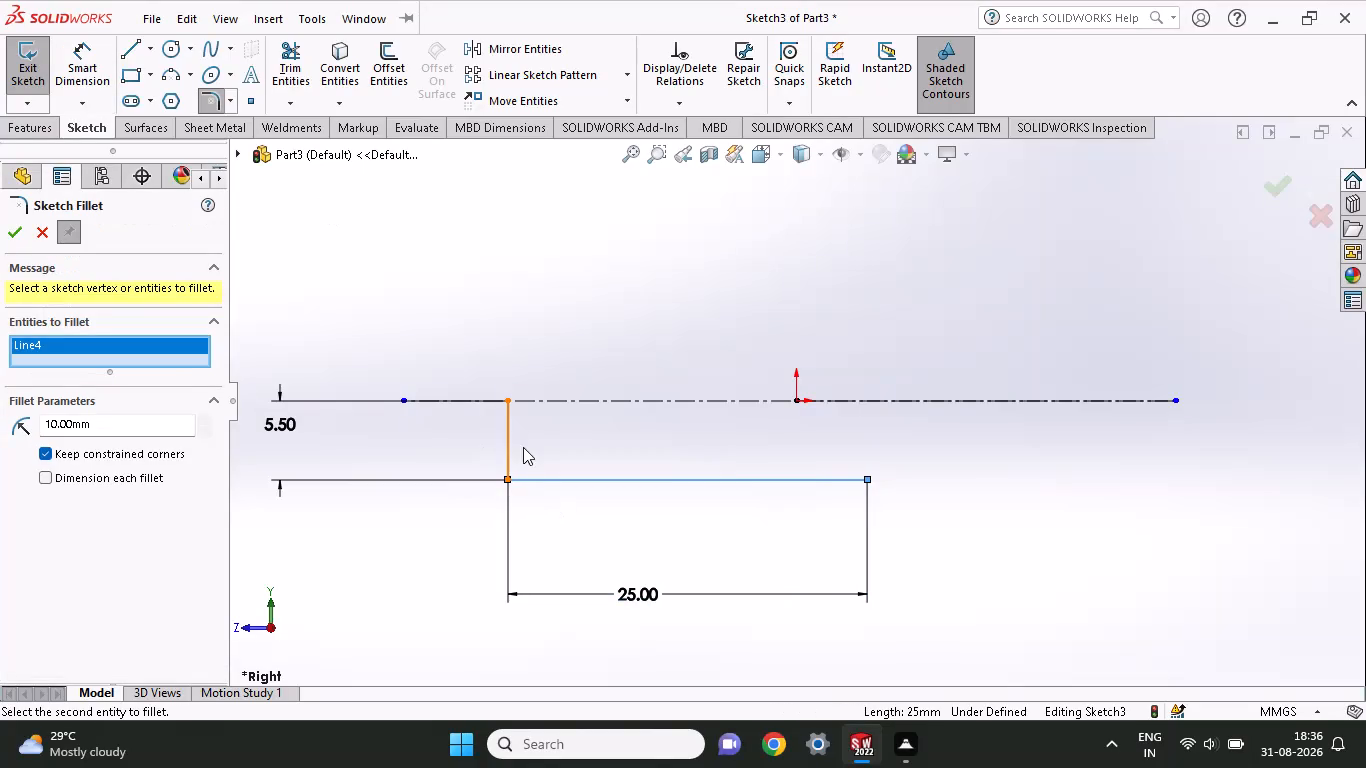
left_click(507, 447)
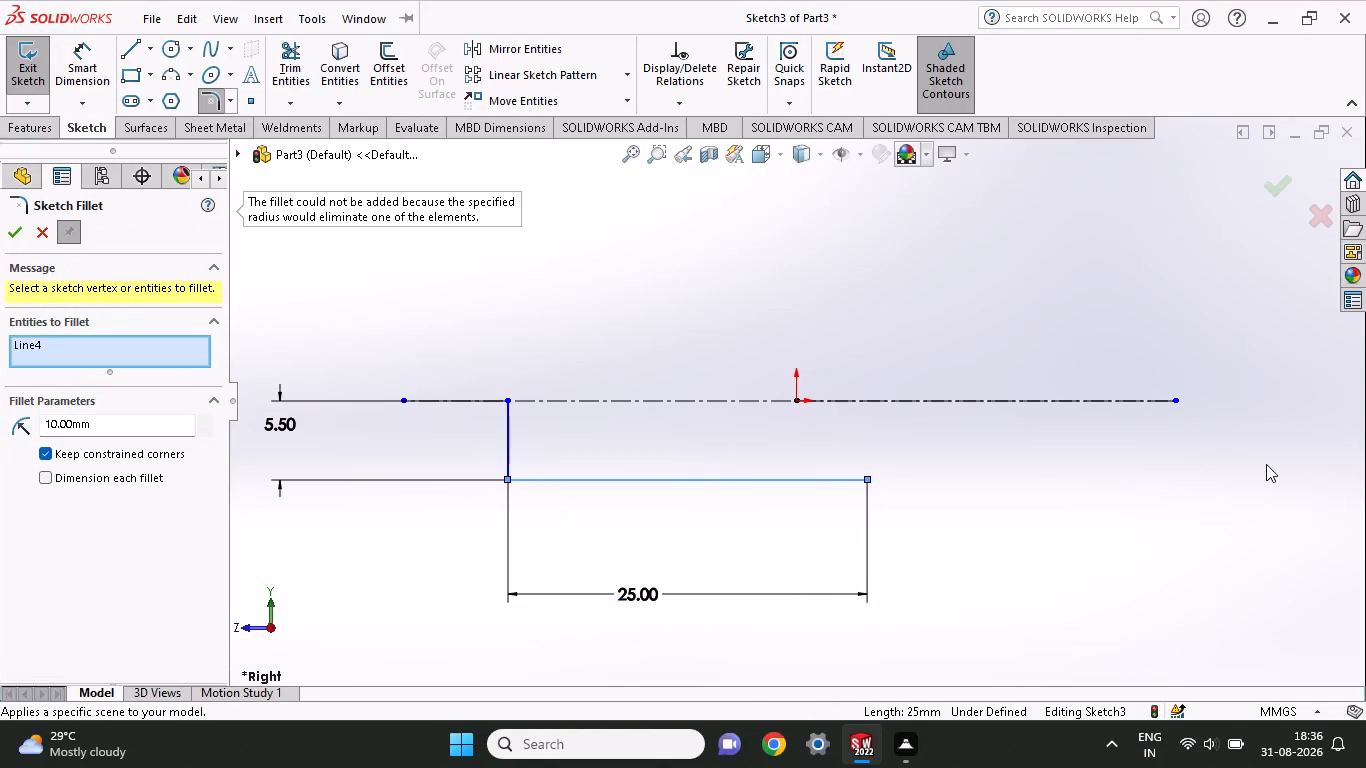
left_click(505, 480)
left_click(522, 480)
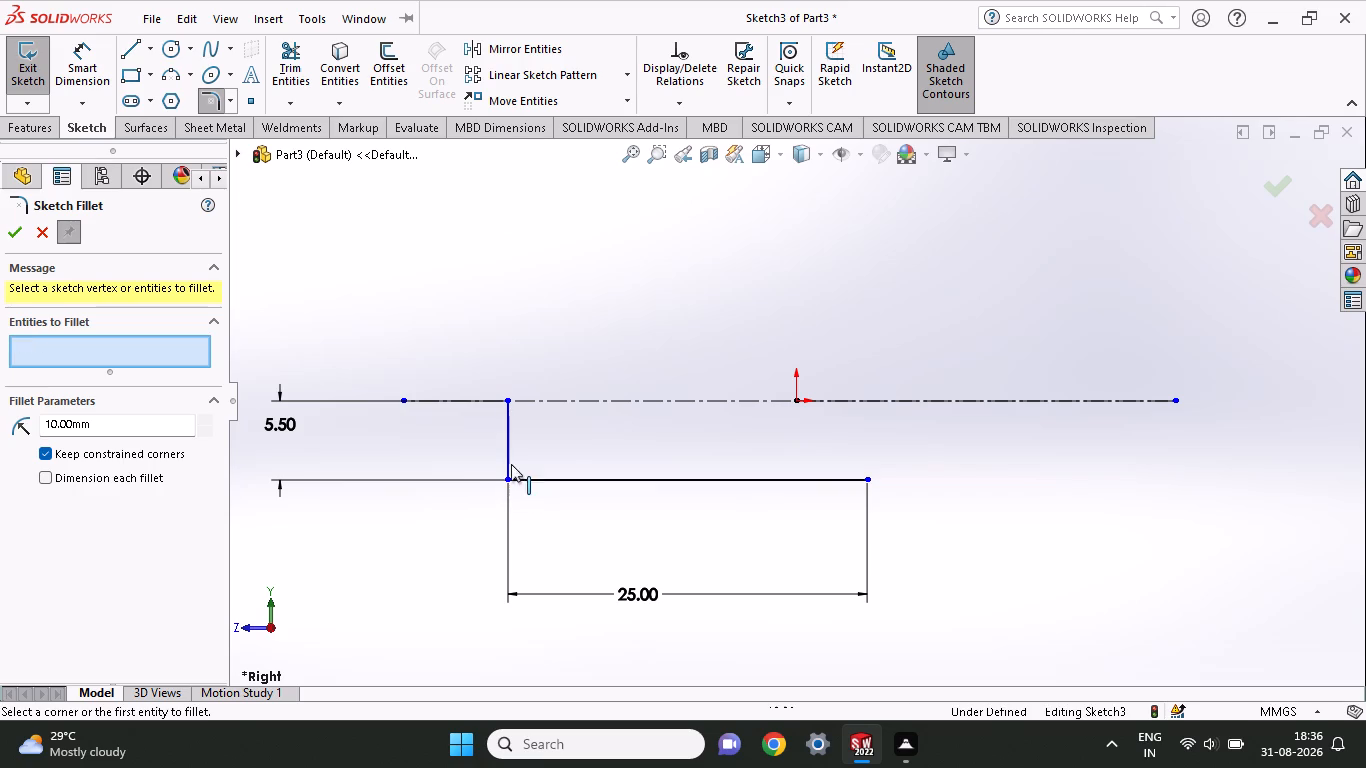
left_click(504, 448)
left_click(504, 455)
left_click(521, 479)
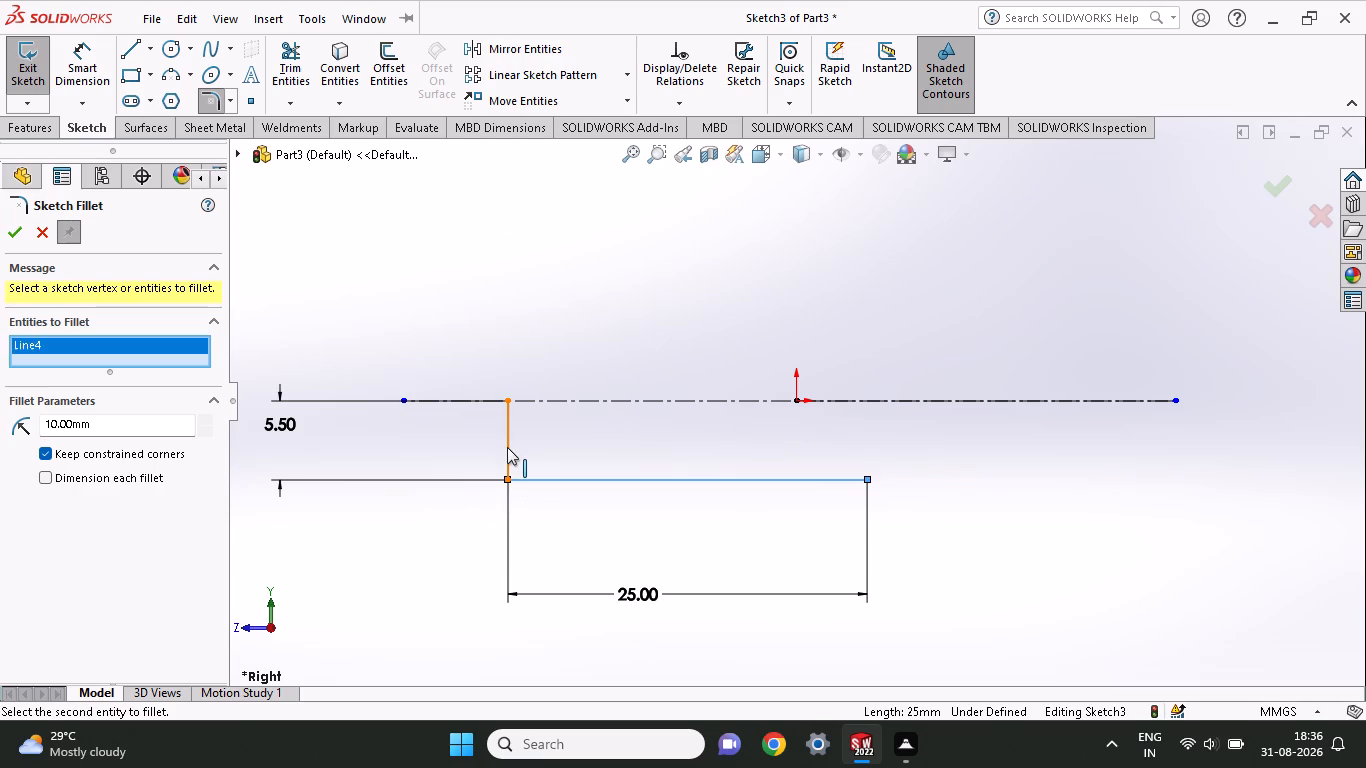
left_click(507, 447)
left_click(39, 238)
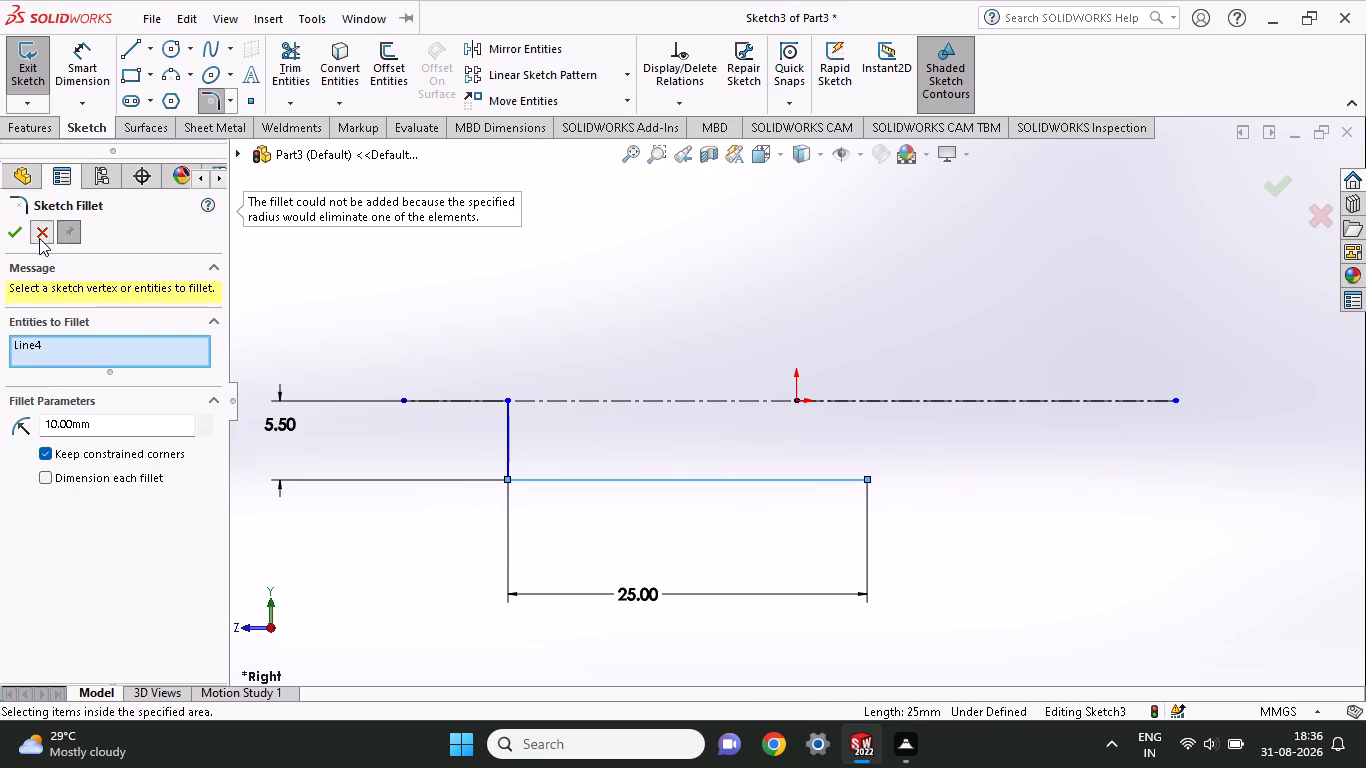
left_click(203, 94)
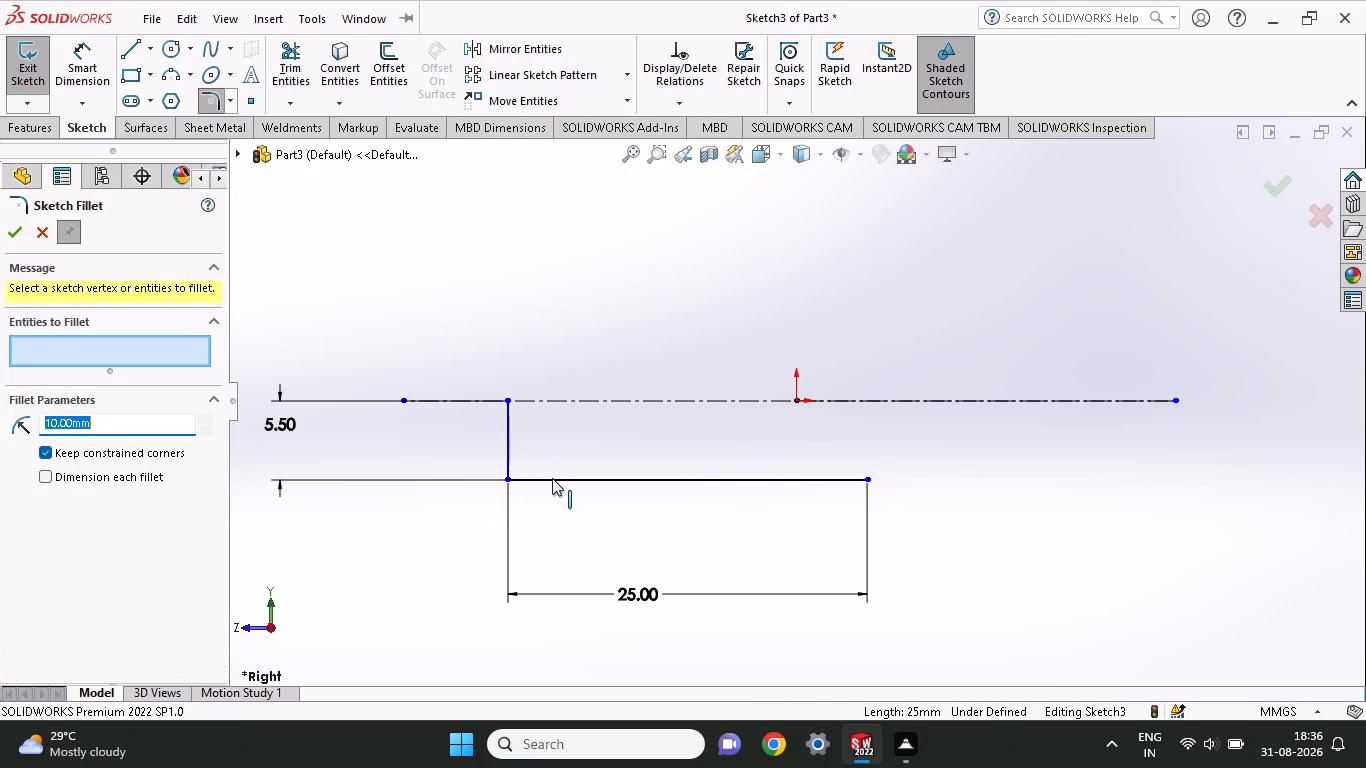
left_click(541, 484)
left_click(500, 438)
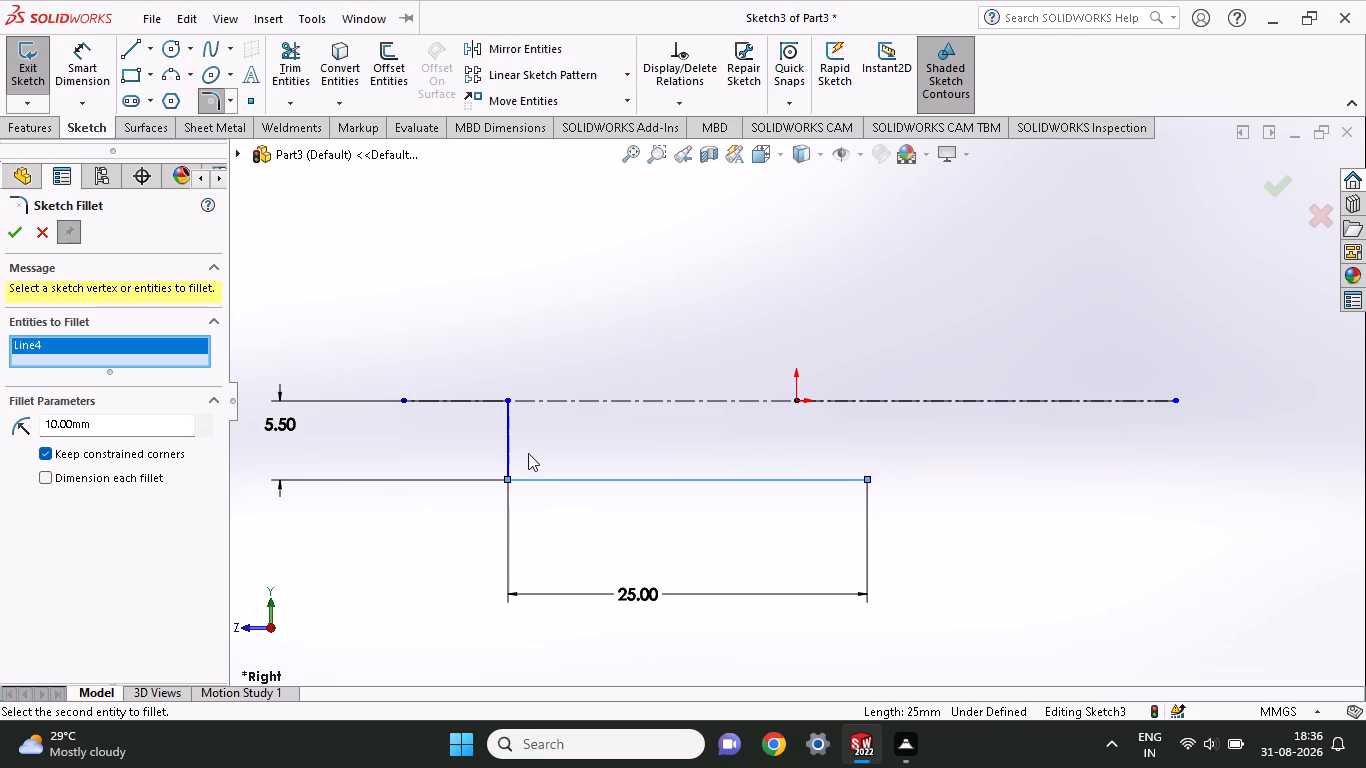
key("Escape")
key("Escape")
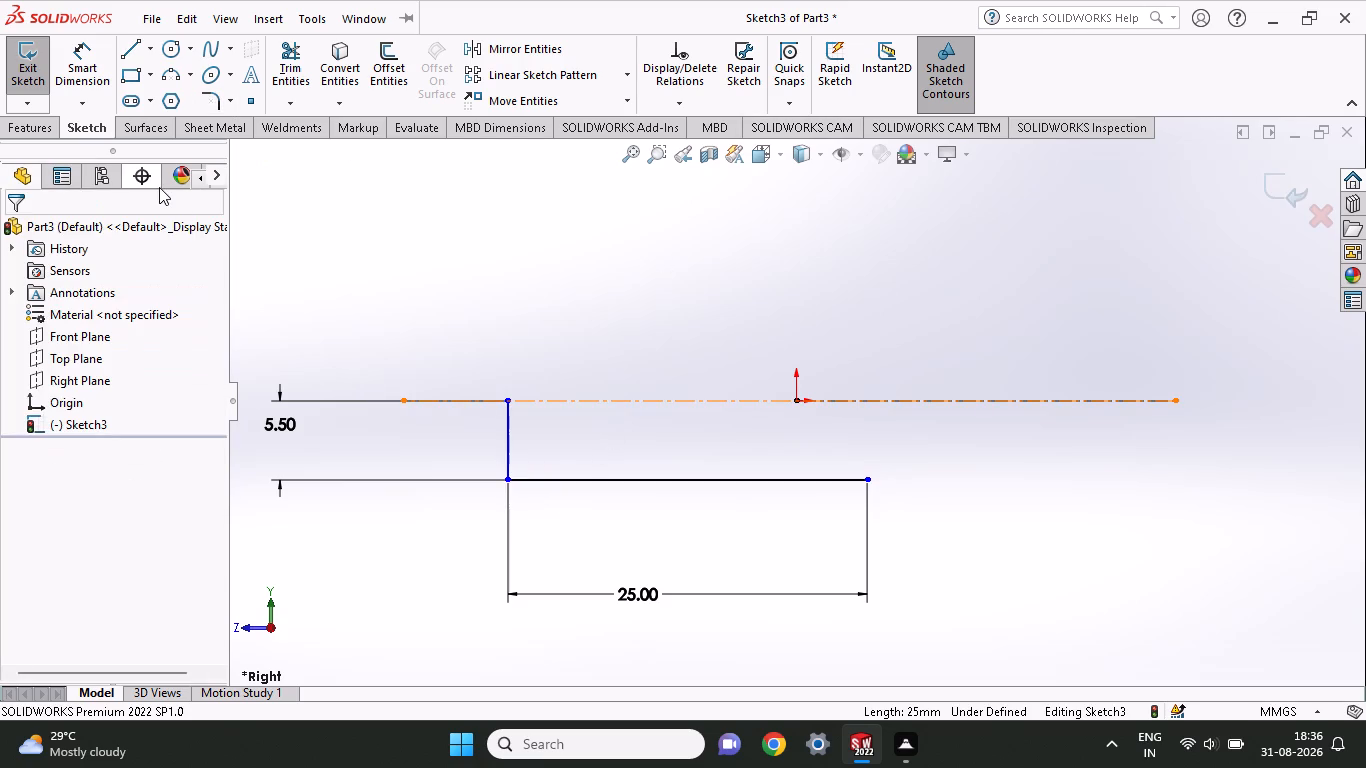
Add a 1 mm sketch fillet at the corner between the 5.5 mm vertical line and the 25 mm horizontal line.
left_click(212, 109)
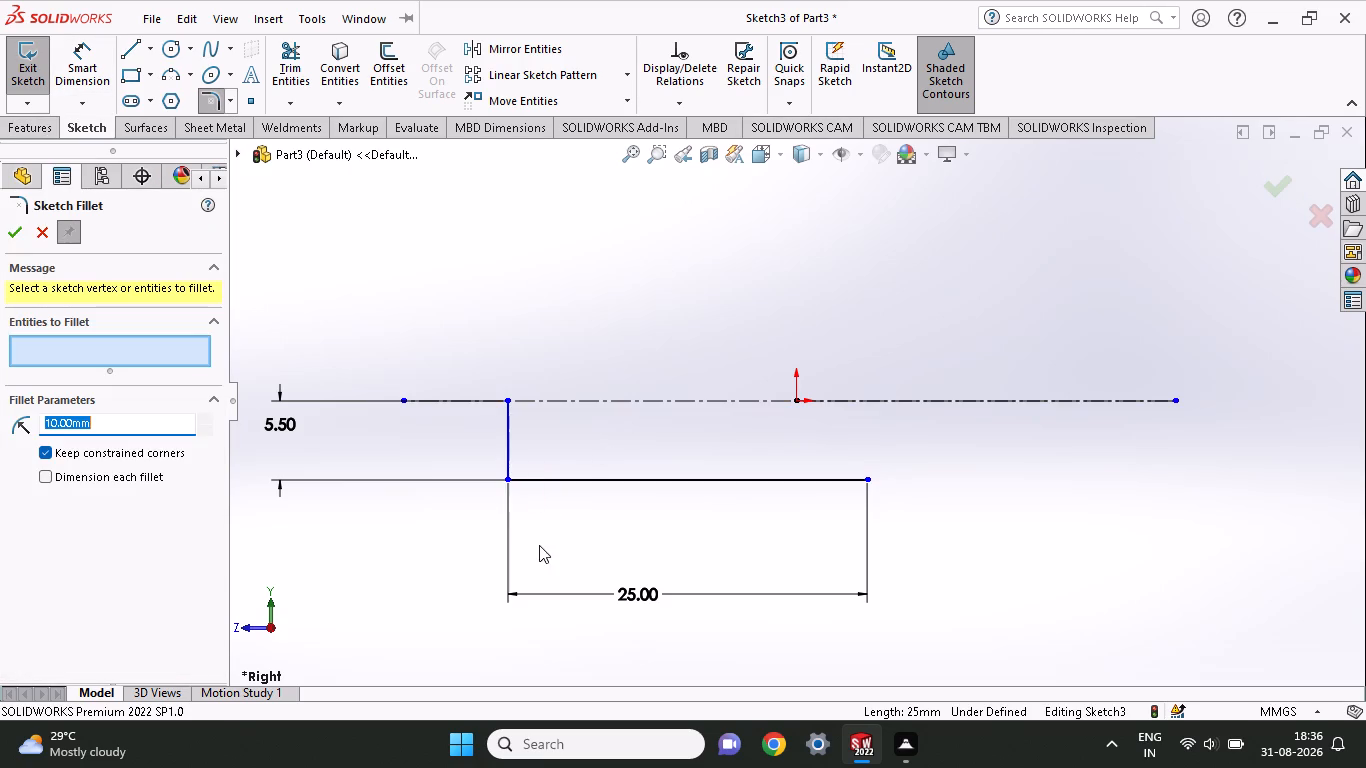
left_click(544, 478)
left_click(508, 429)
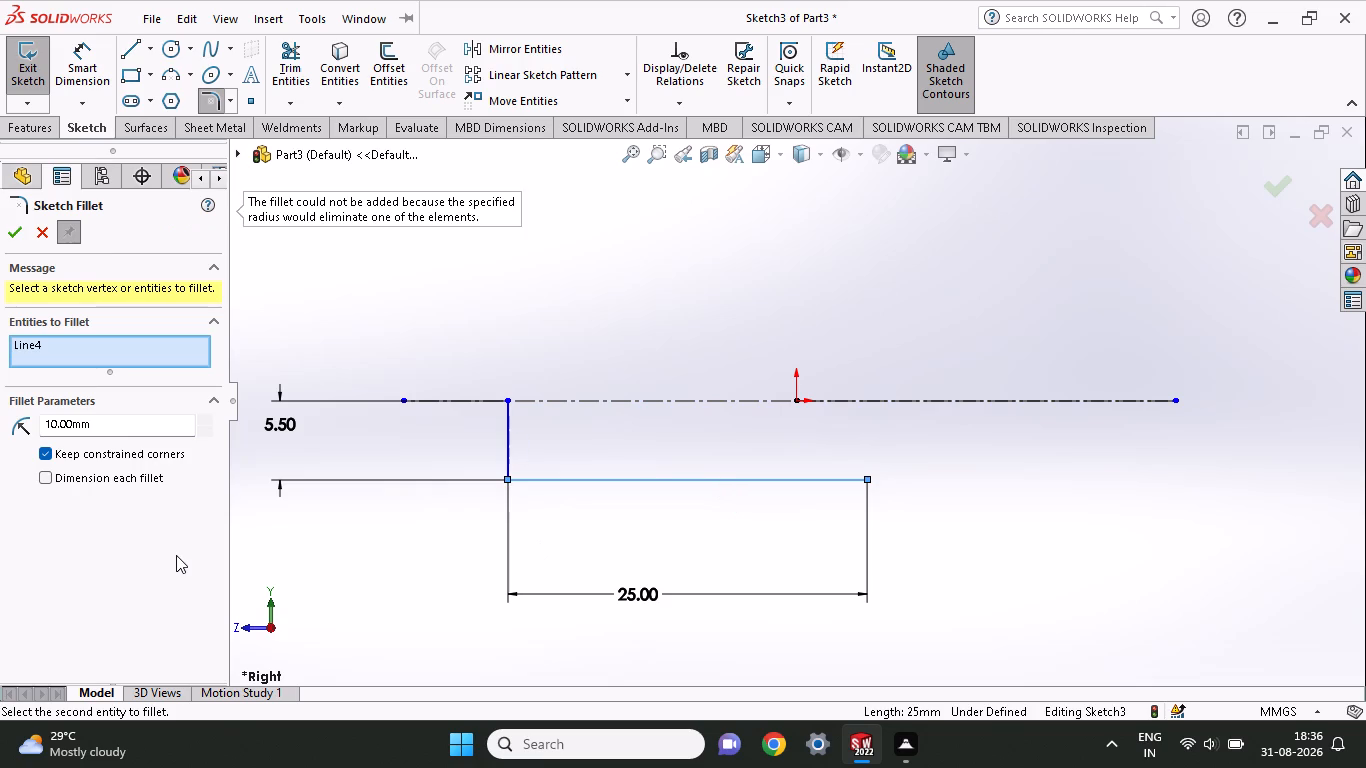
left_click_drag(106, 431, 0, 423)
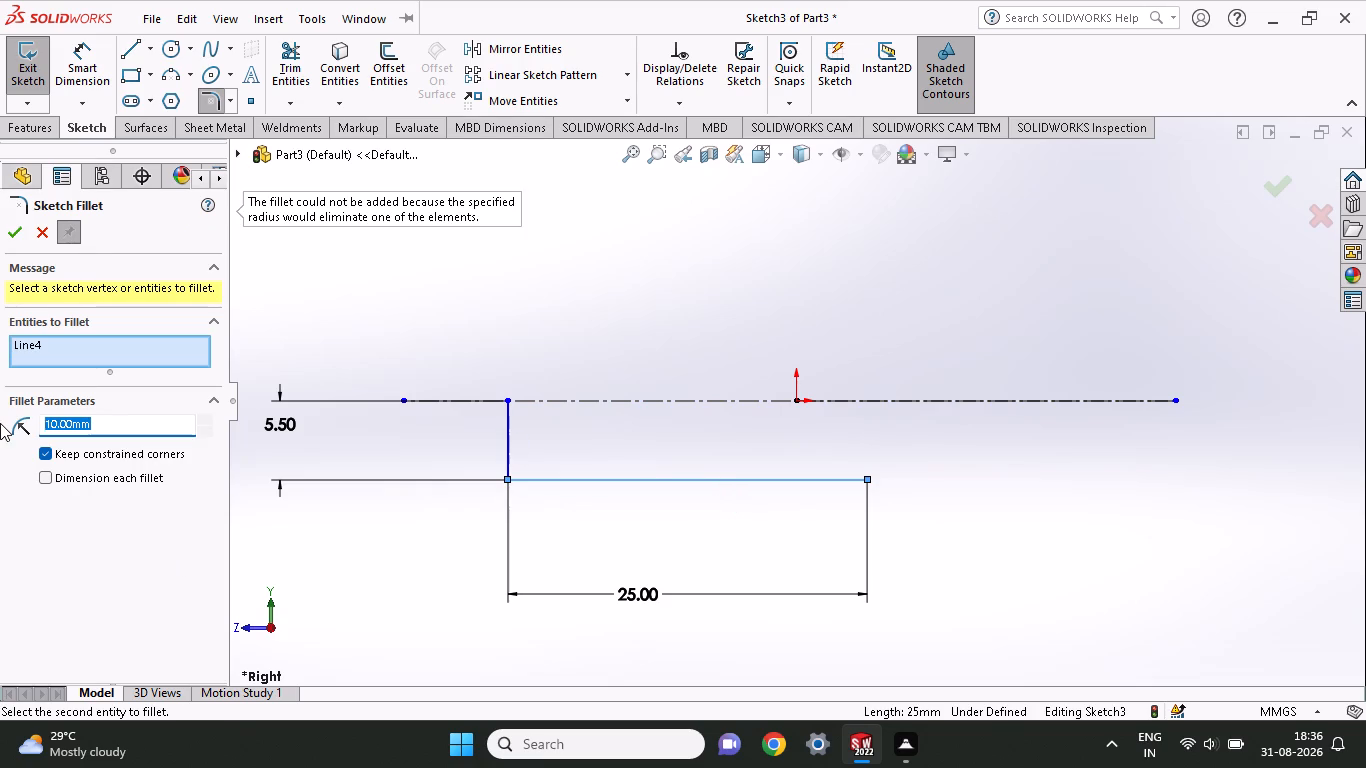
key("1")
key("Return")
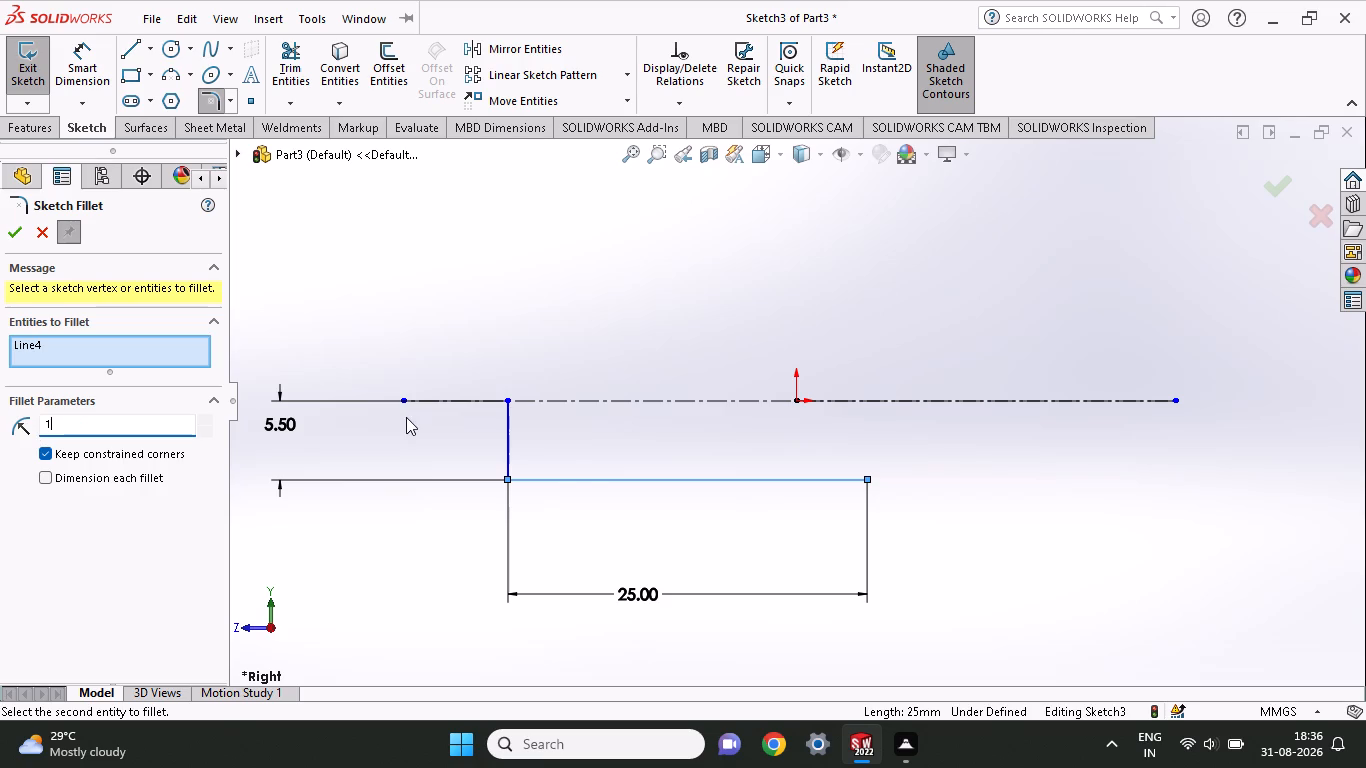
left_click(556, 477)
left_click(511, 451)
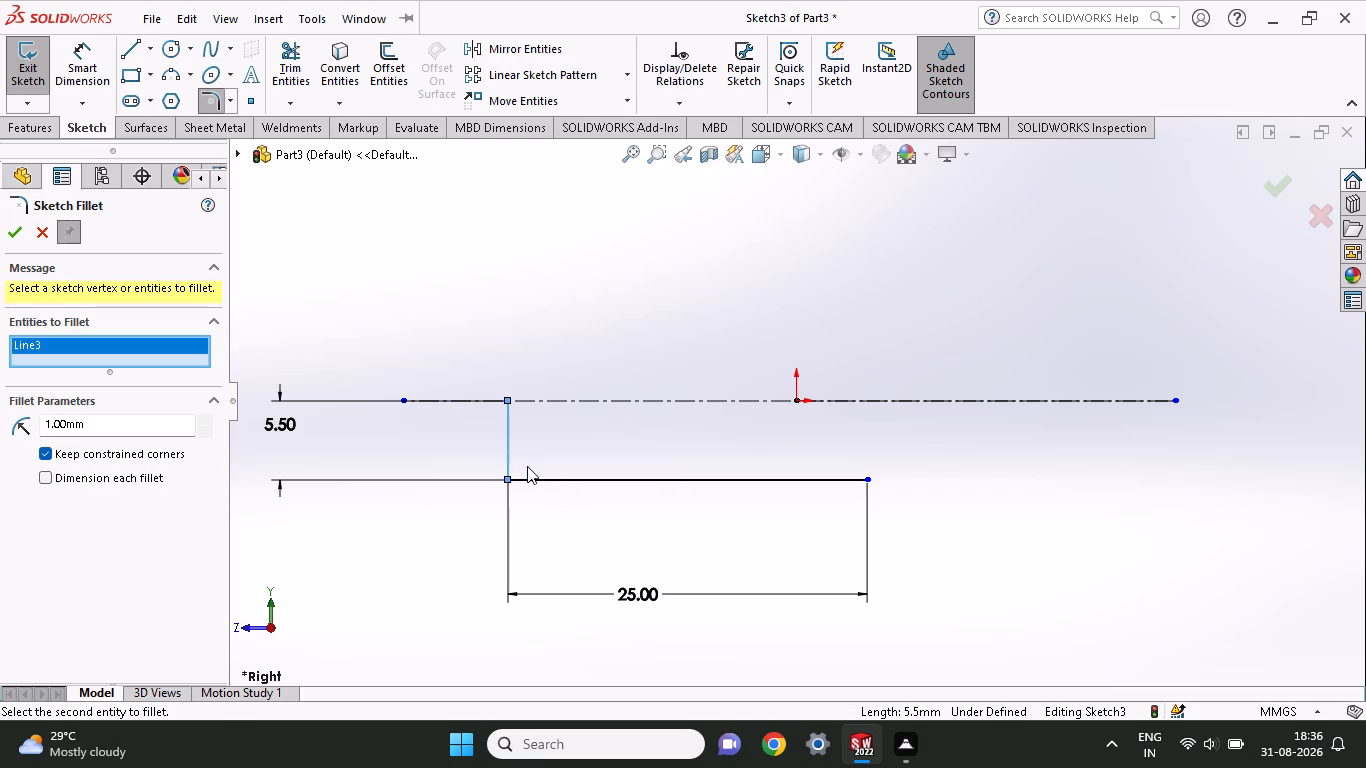
left_click(532, 475)
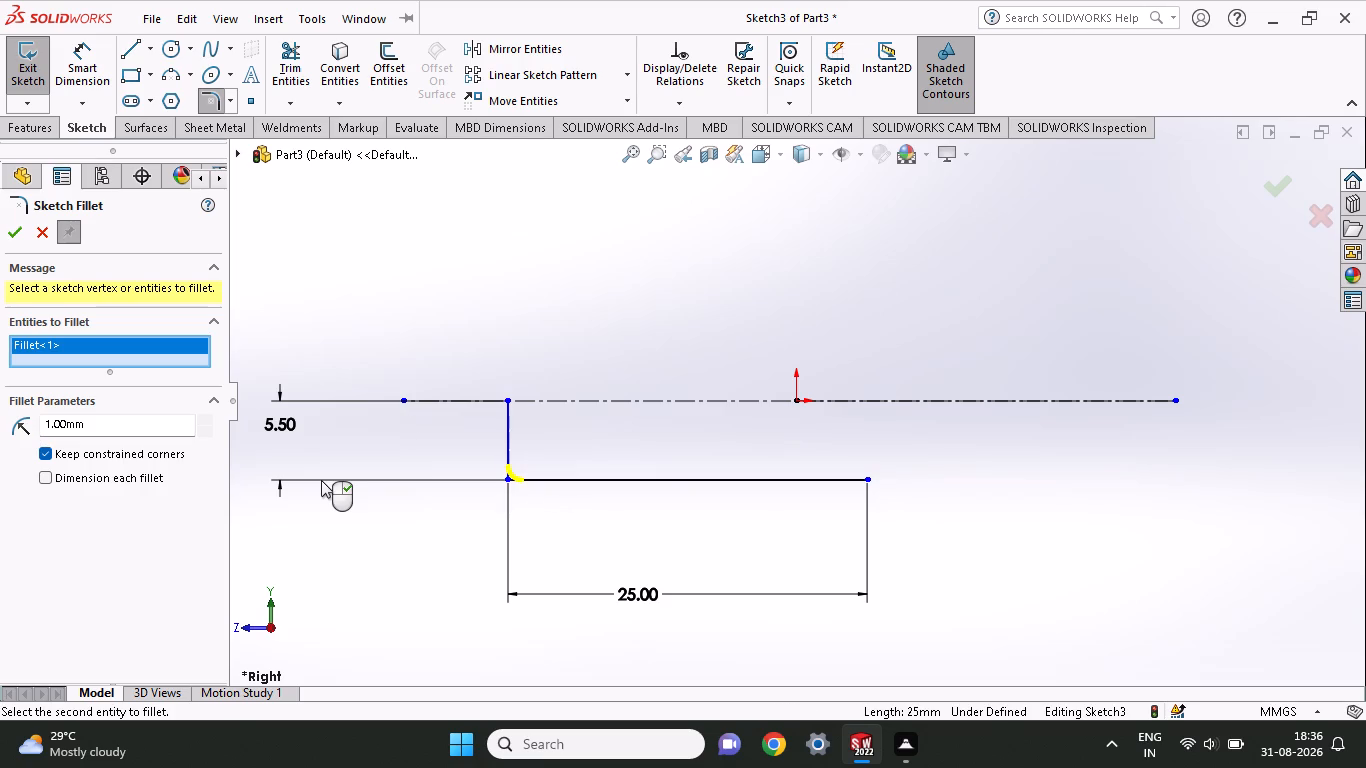
left_click(15, 228)
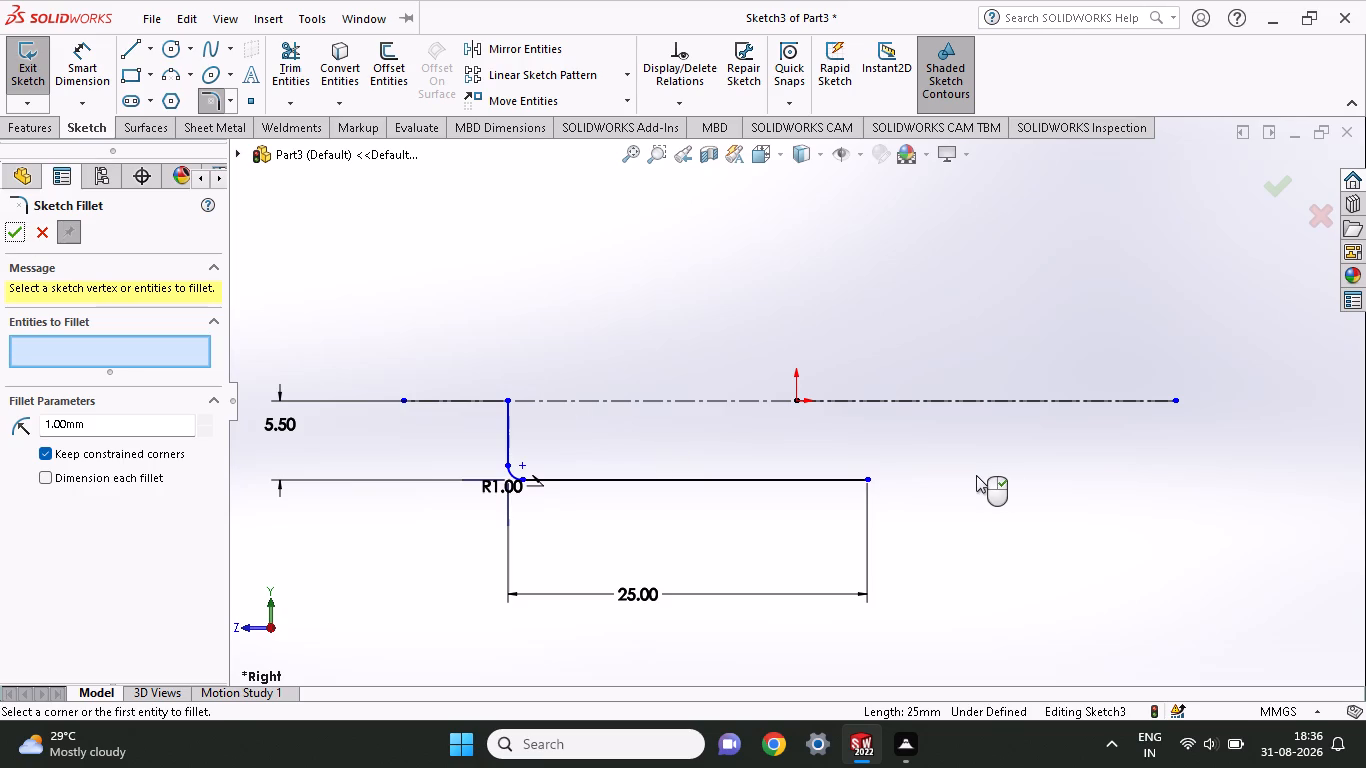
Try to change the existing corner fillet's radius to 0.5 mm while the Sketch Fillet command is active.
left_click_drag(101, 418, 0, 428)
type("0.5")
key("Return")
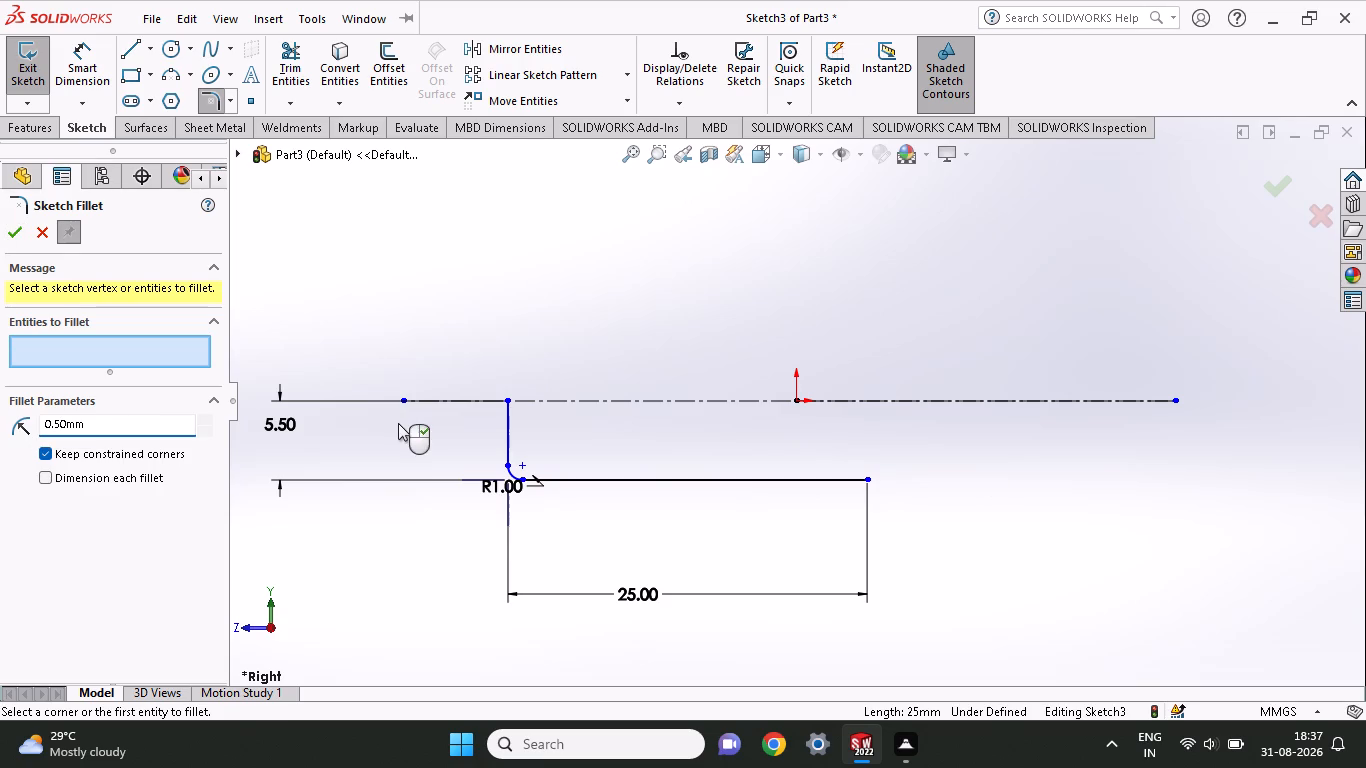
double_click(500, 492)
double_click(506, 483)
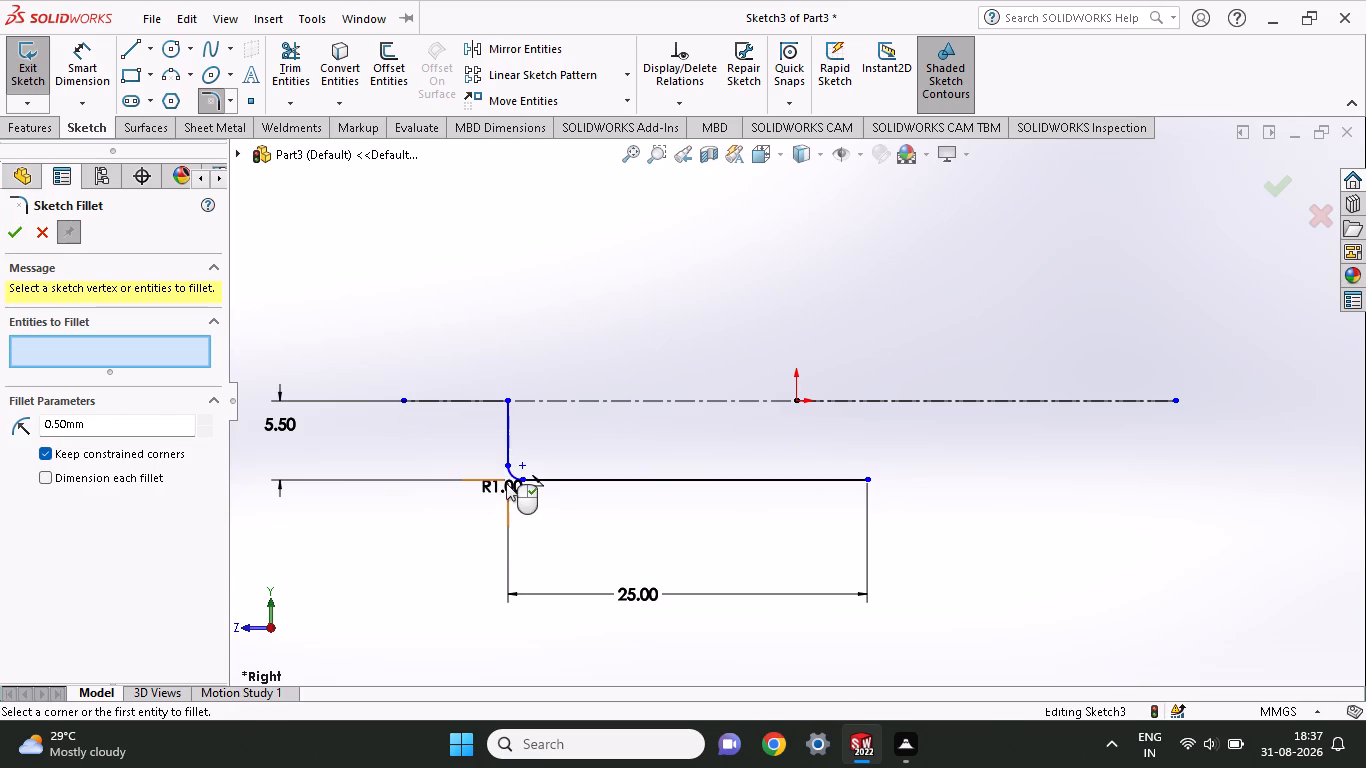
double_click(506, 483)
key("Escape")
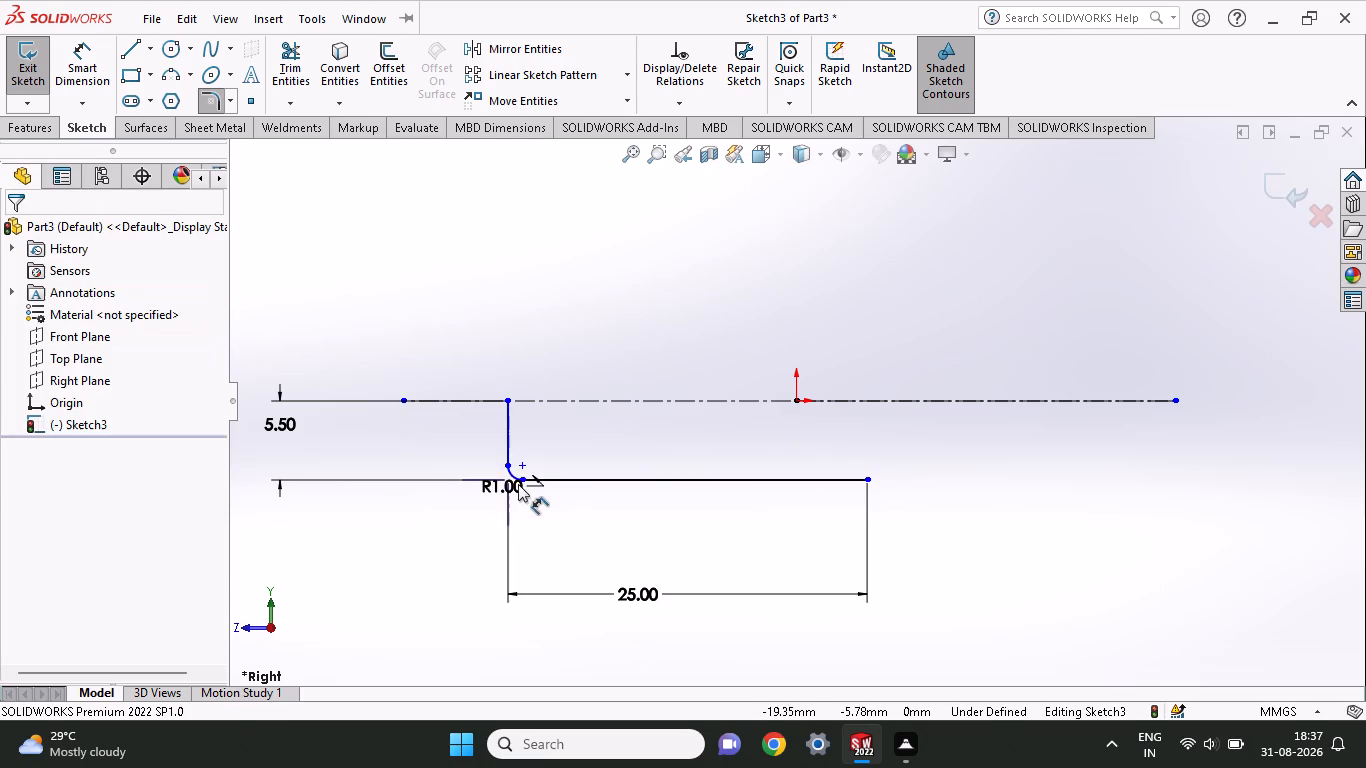
Set the corner fillet's radius dimension to 0.5 mm.
double_click(510, 492)
type("0.5")
key("Return")
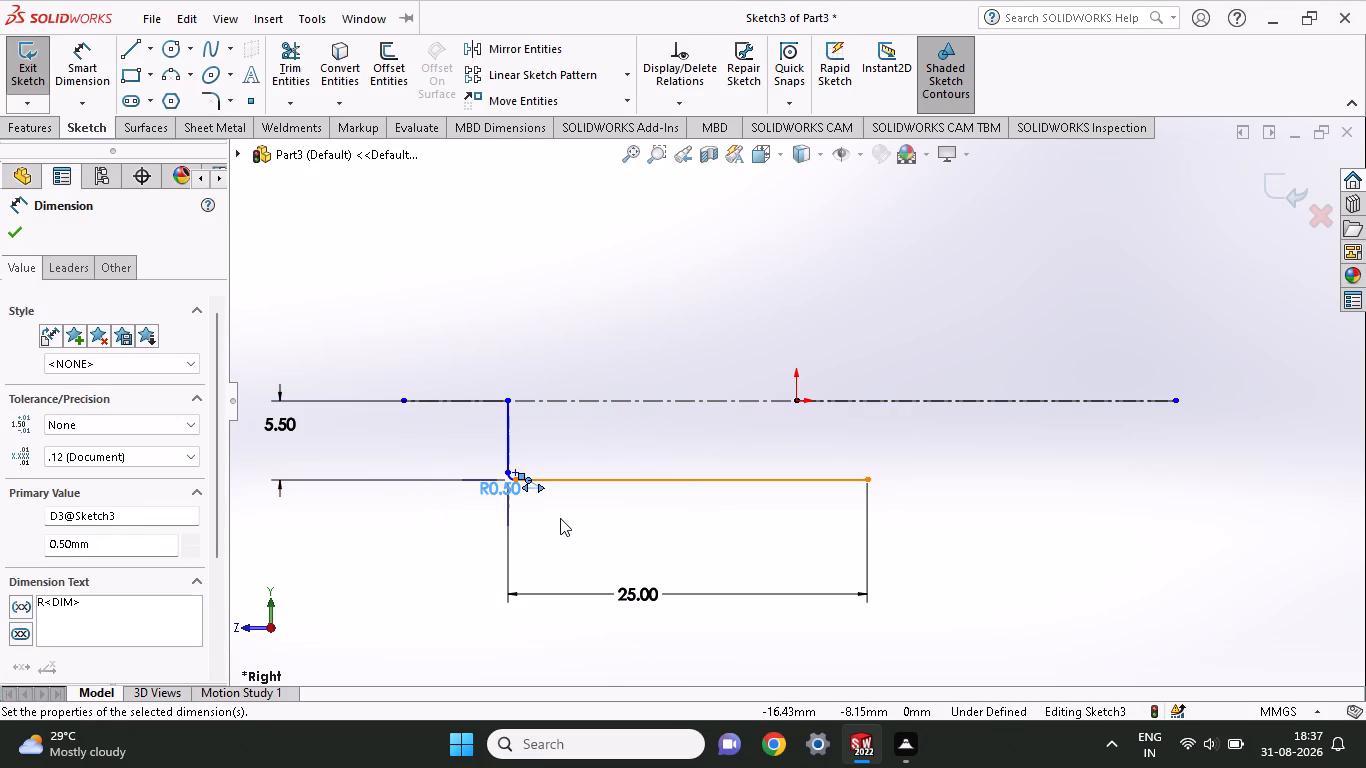
left_click(10, 233)
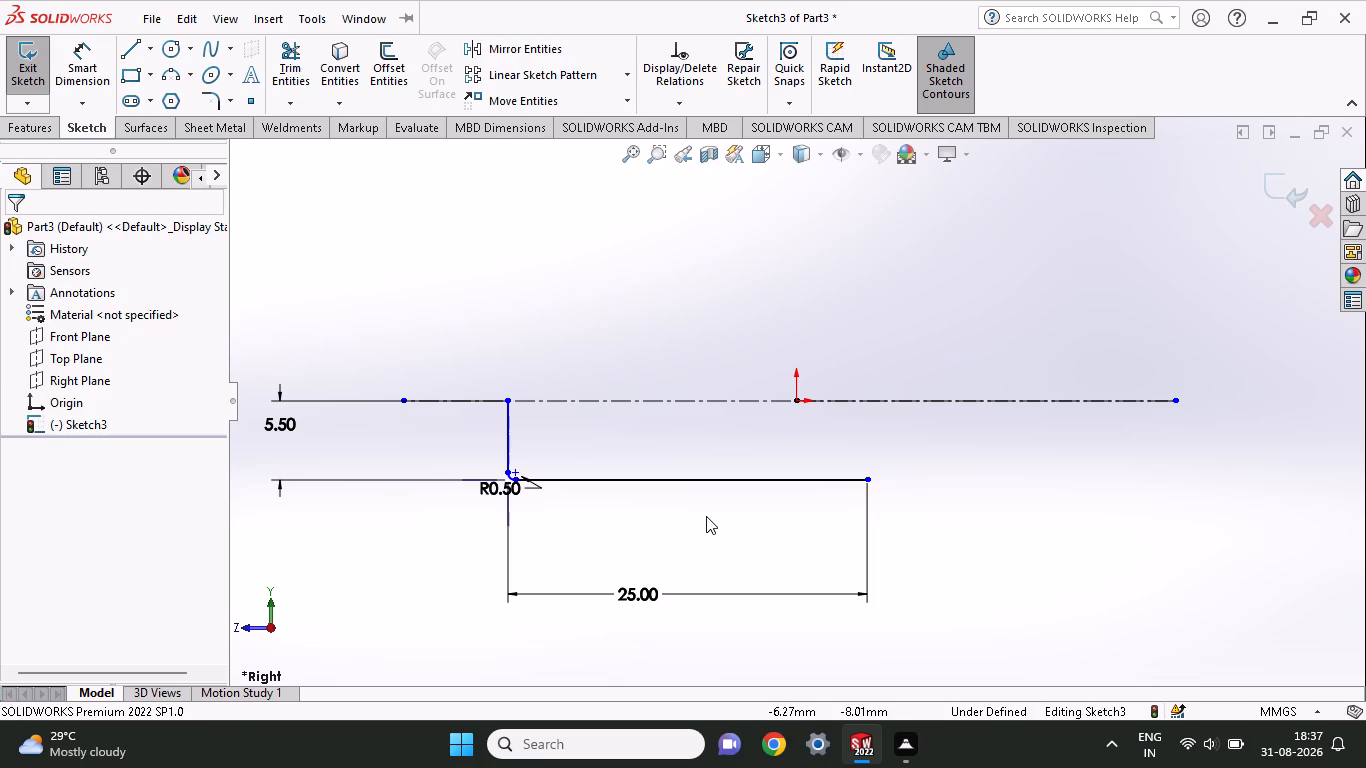
Draw a shoulder at the 25 mm line's far end: about 6.2 mm down from the centreline, back toward +Z, and about 0.7 mm up.
left_click(126, 53)
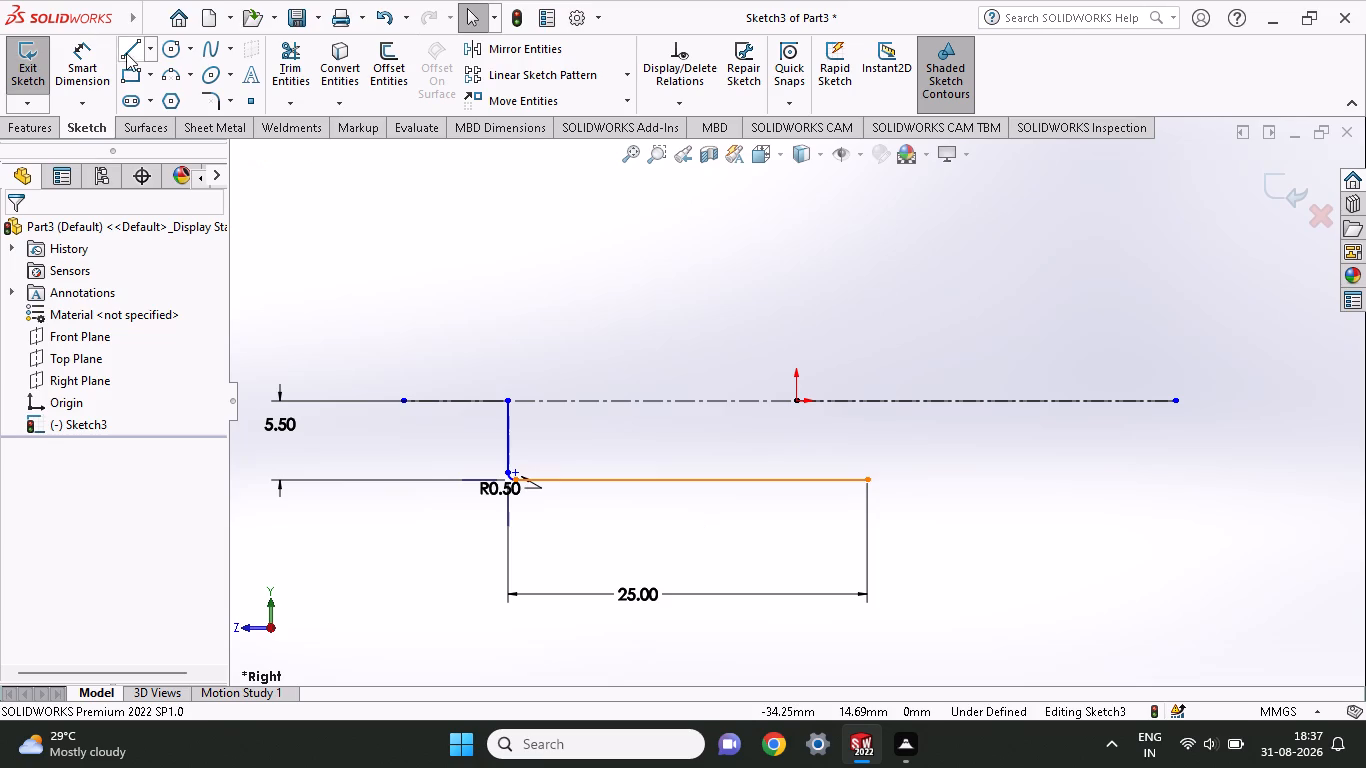
left_click(866, 398)
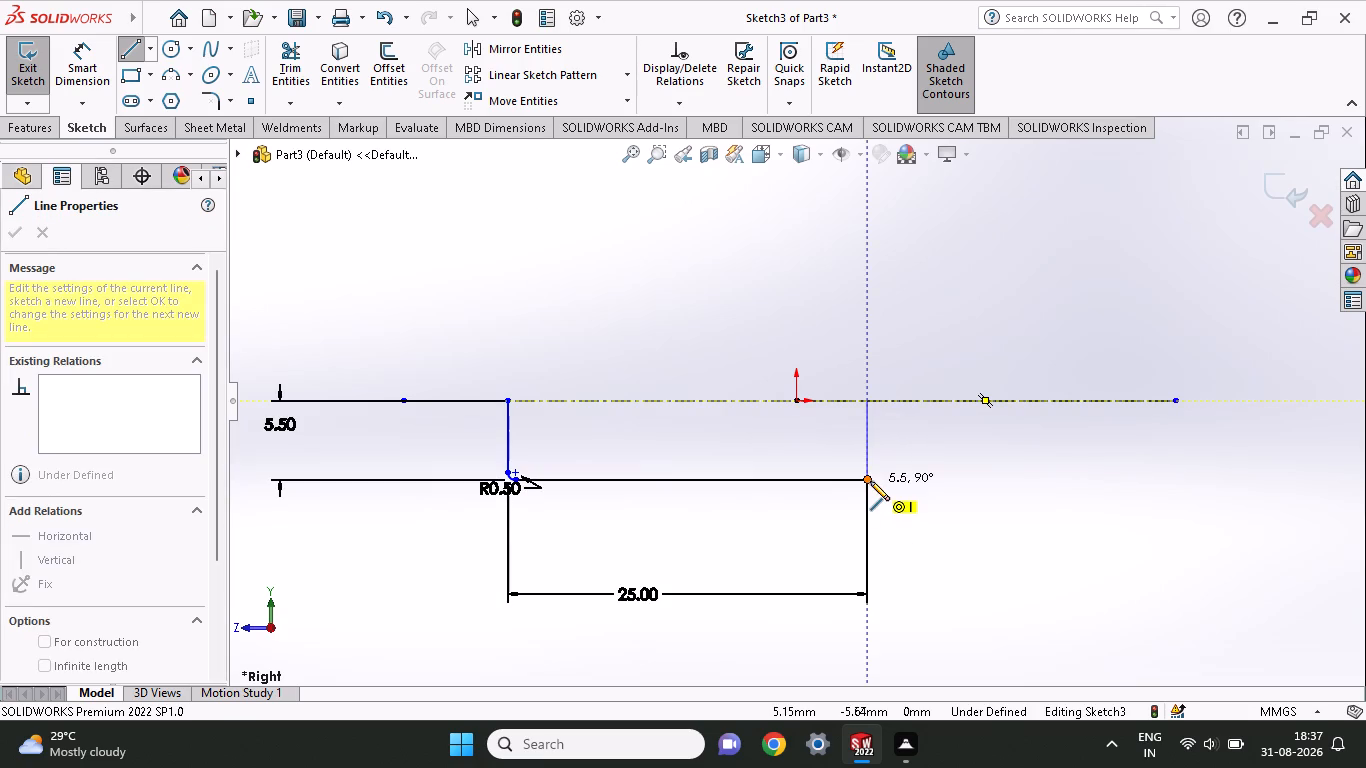
left_click(865, 490)
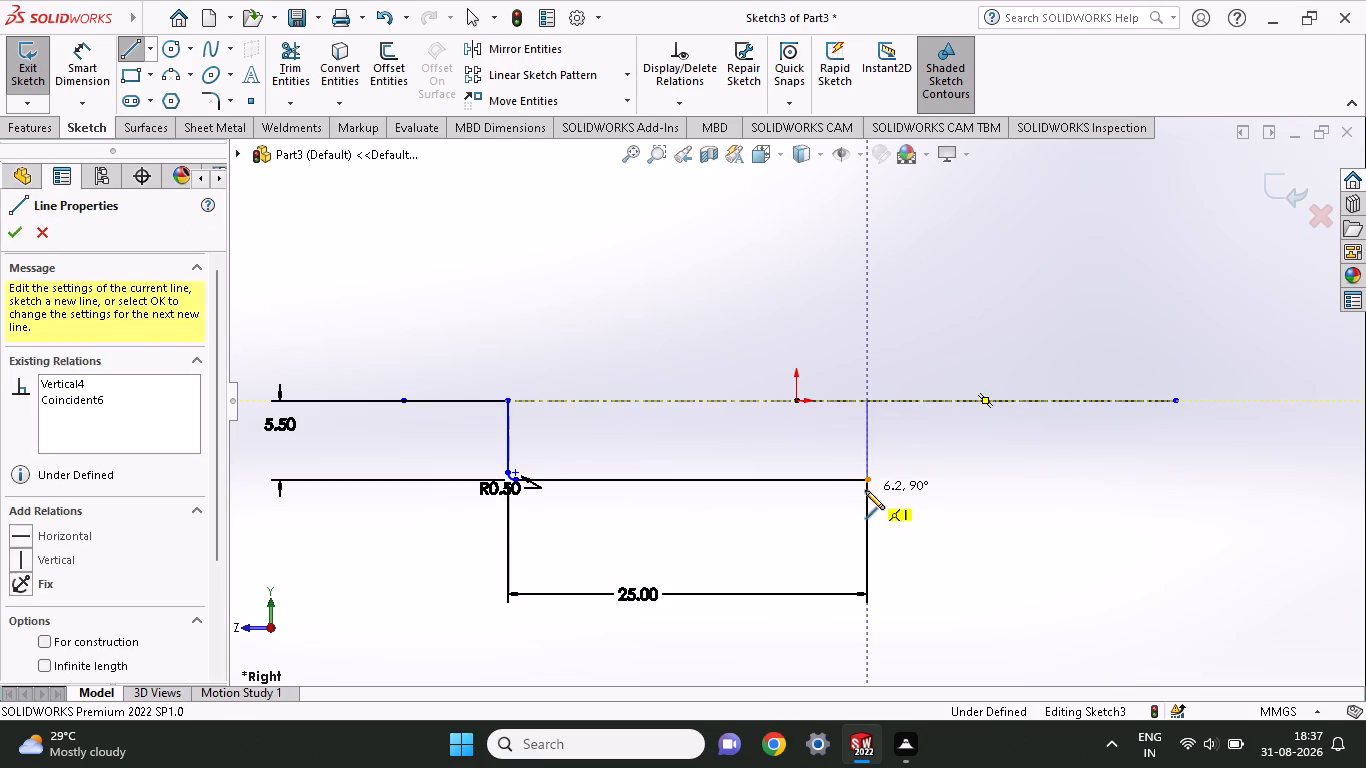
left_click(751, 492)
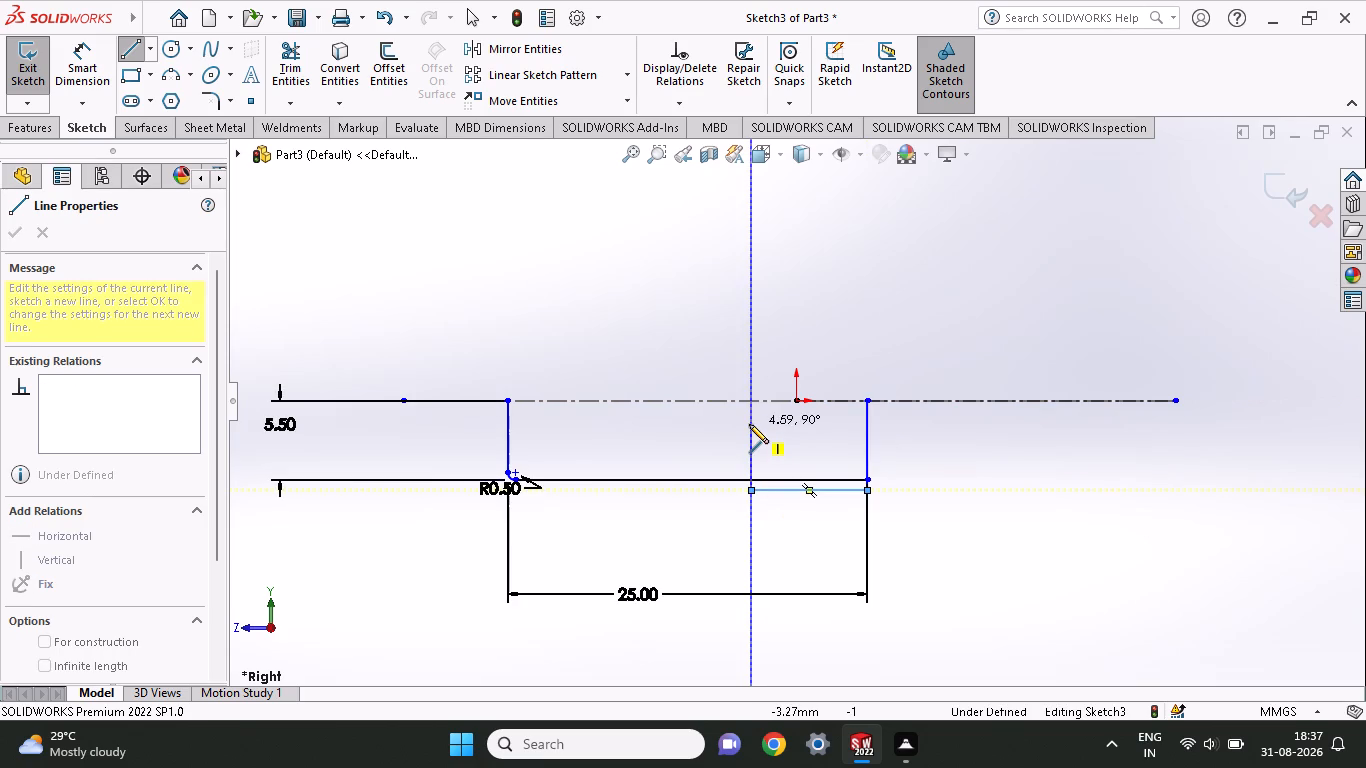
left_click(750, 477)
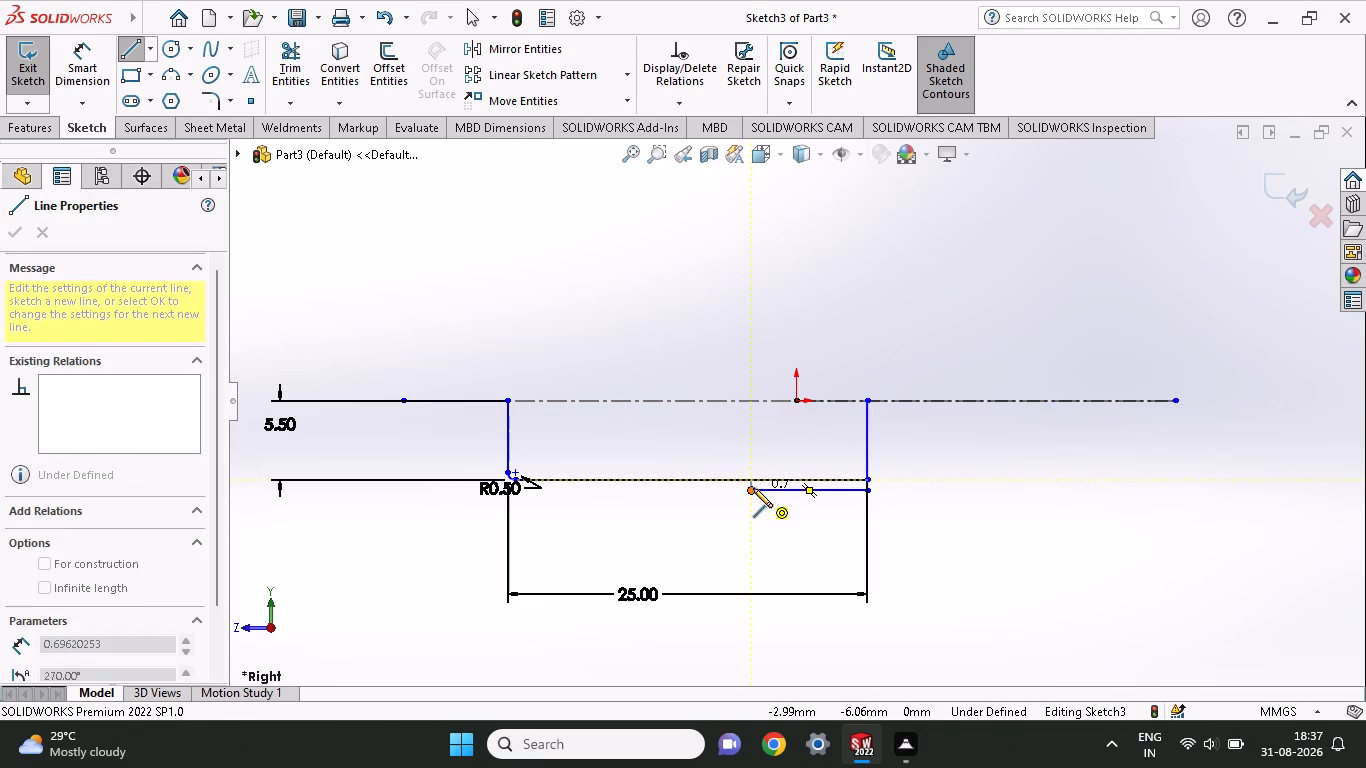
key("Escape")
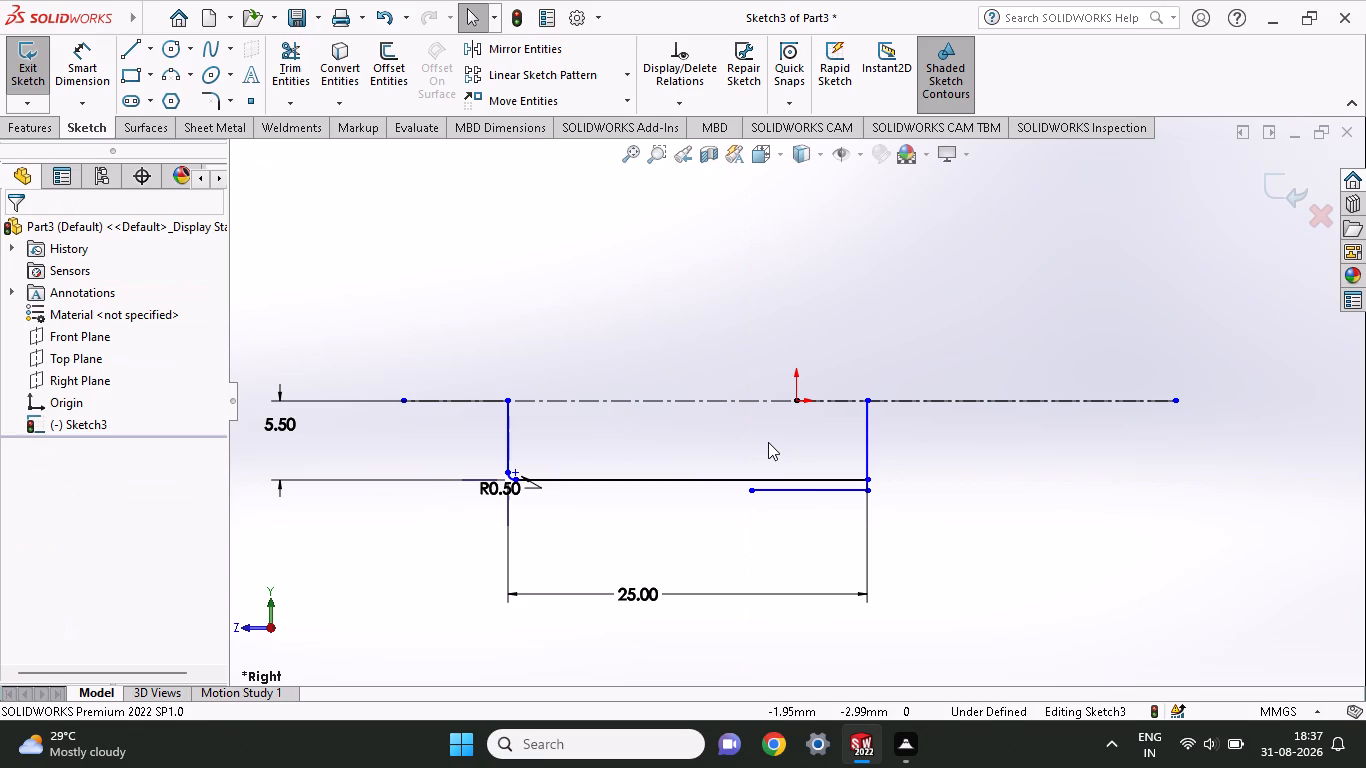
left_click(128, 55)
left_click(747, 493)
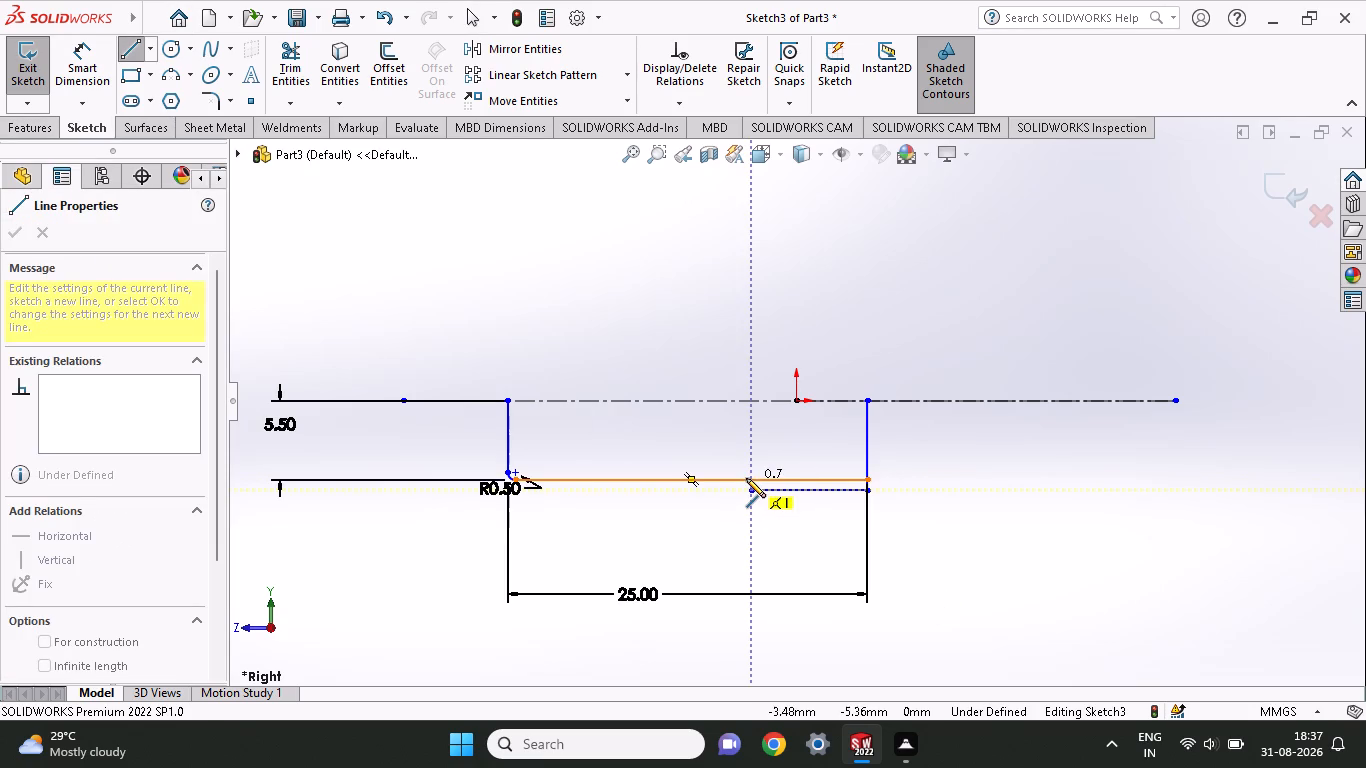
left_click(749, 478)
key("Escape")
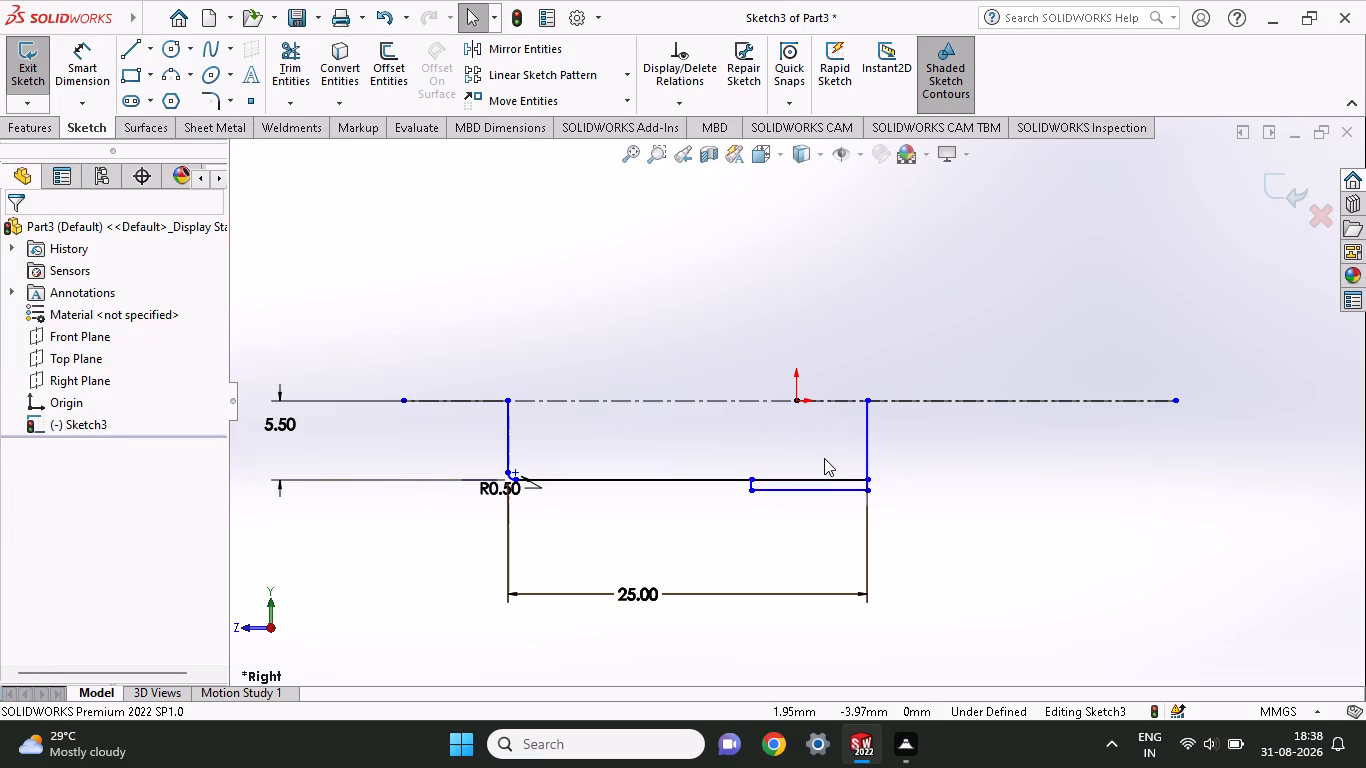
Dimension the shoulder's lower horizontal line to a length of 9 mm.
left_click(78, 52)
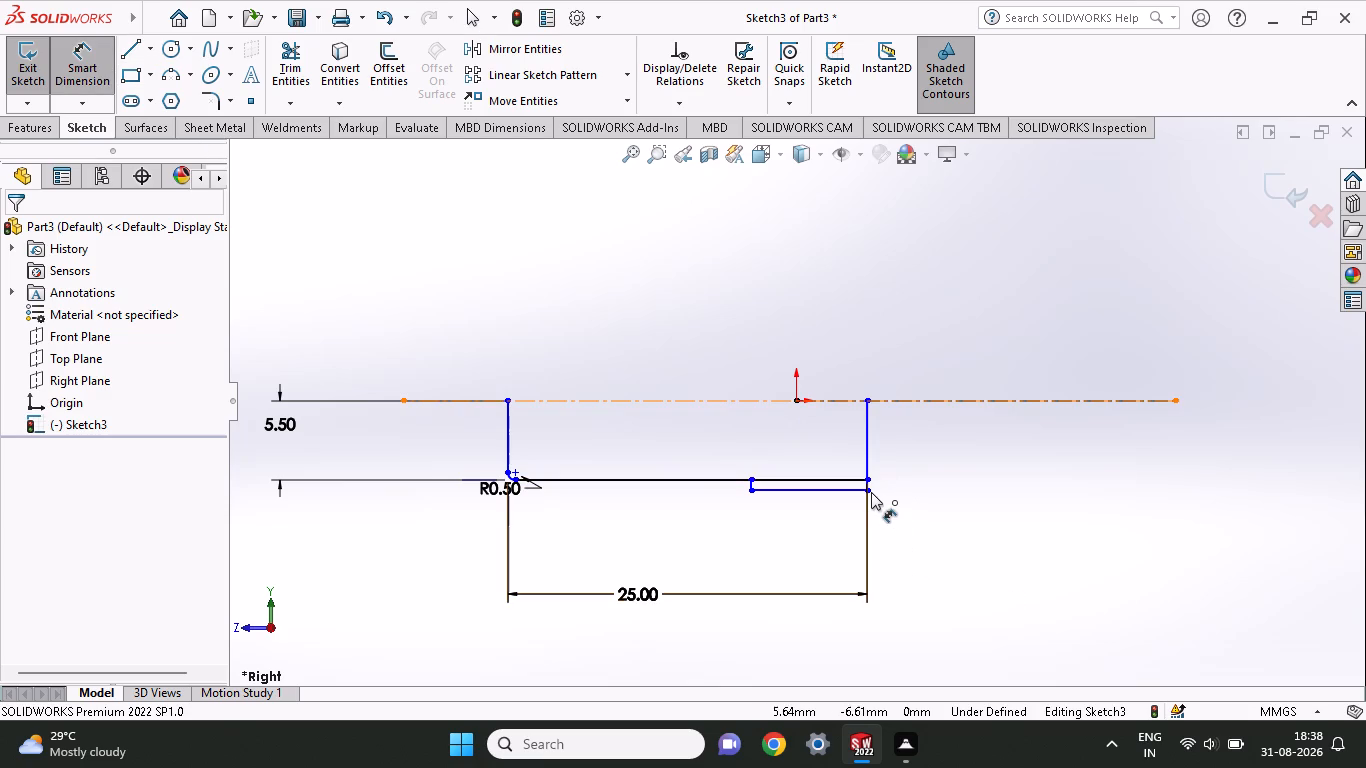
left_click(794, 492)
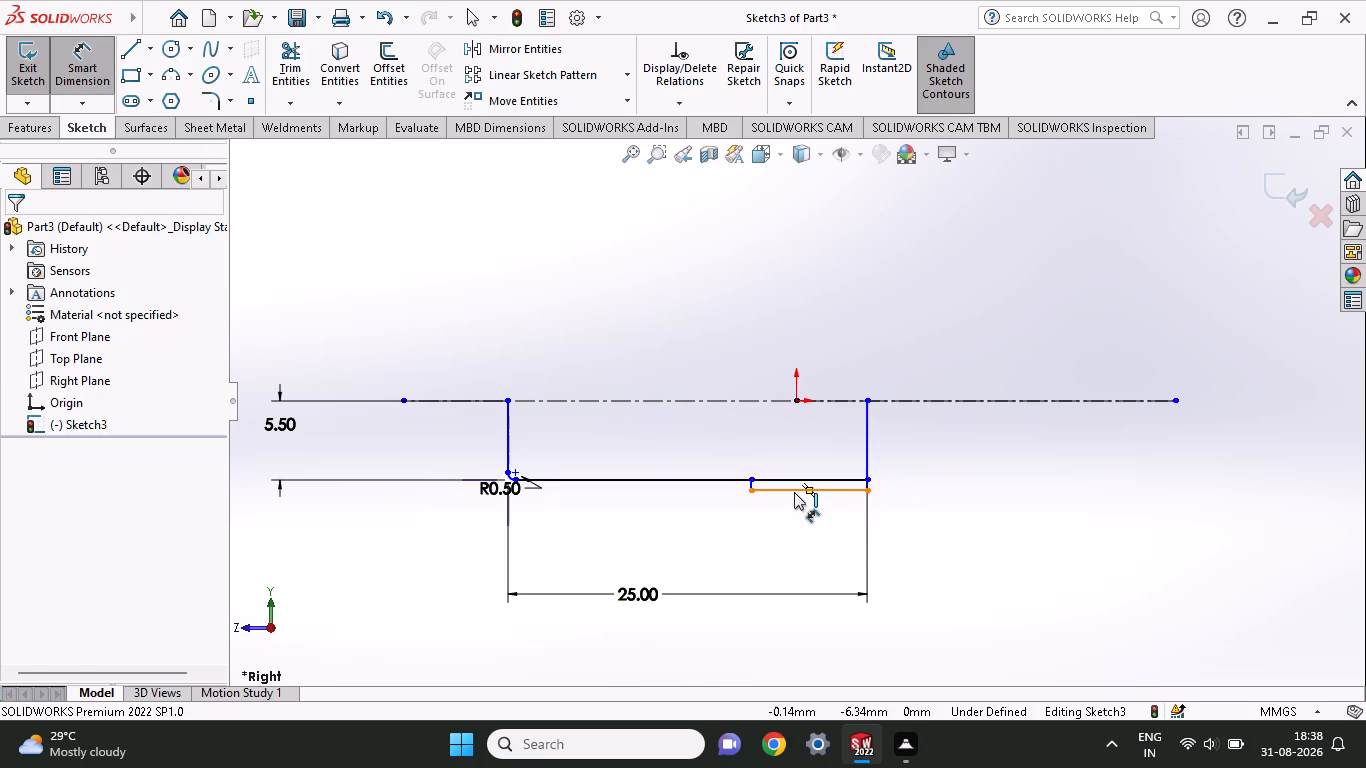
left_click(807, 544)
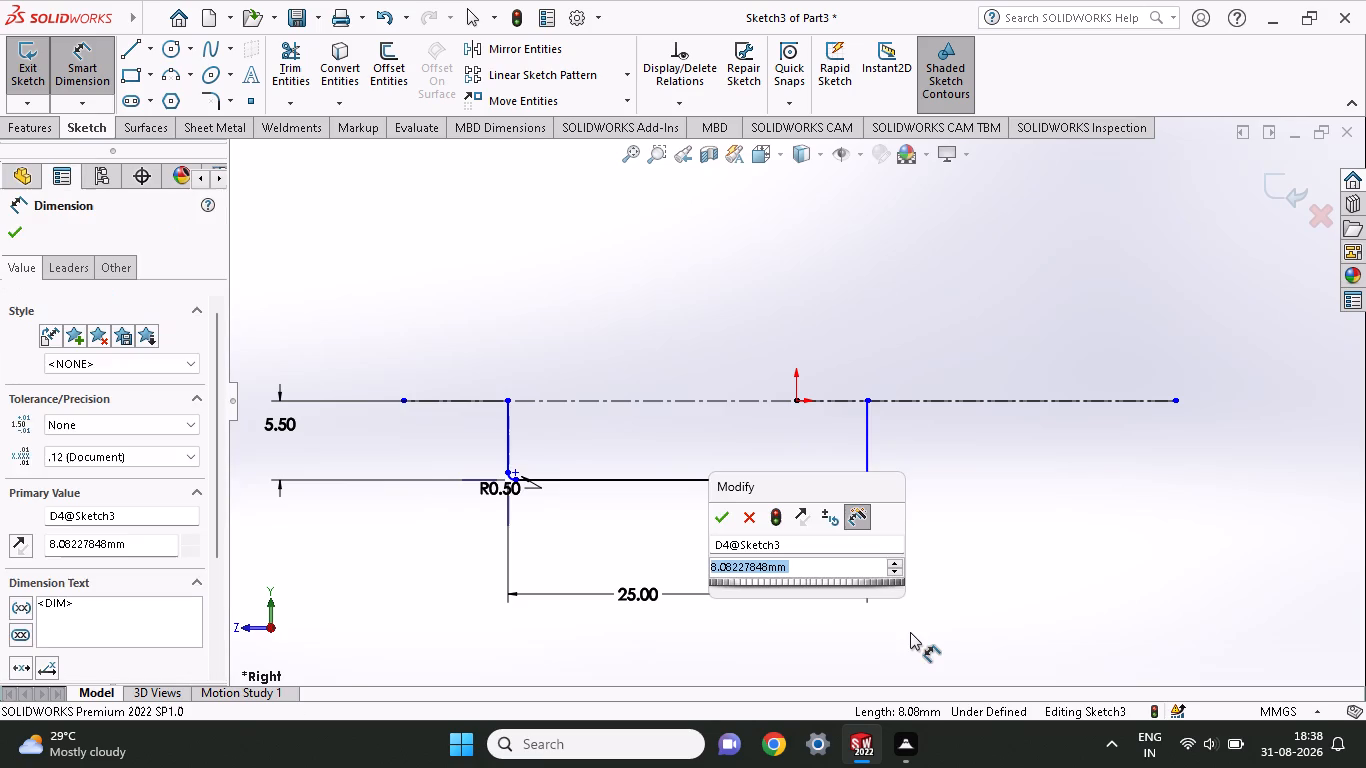
key("9")
key("Return")
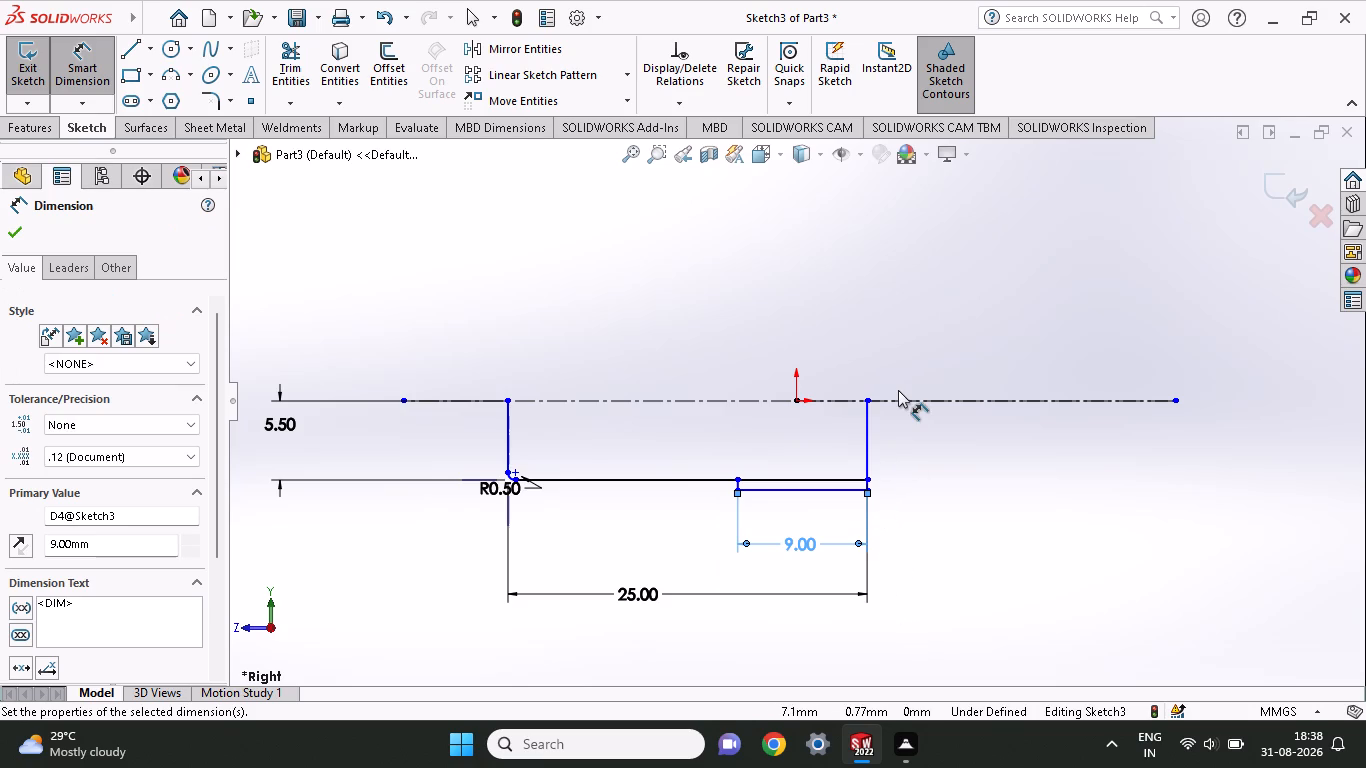
Dimension the shoulder's depth from the centreline to its outer lower corner at 6 mm.
left_click(870, 397)
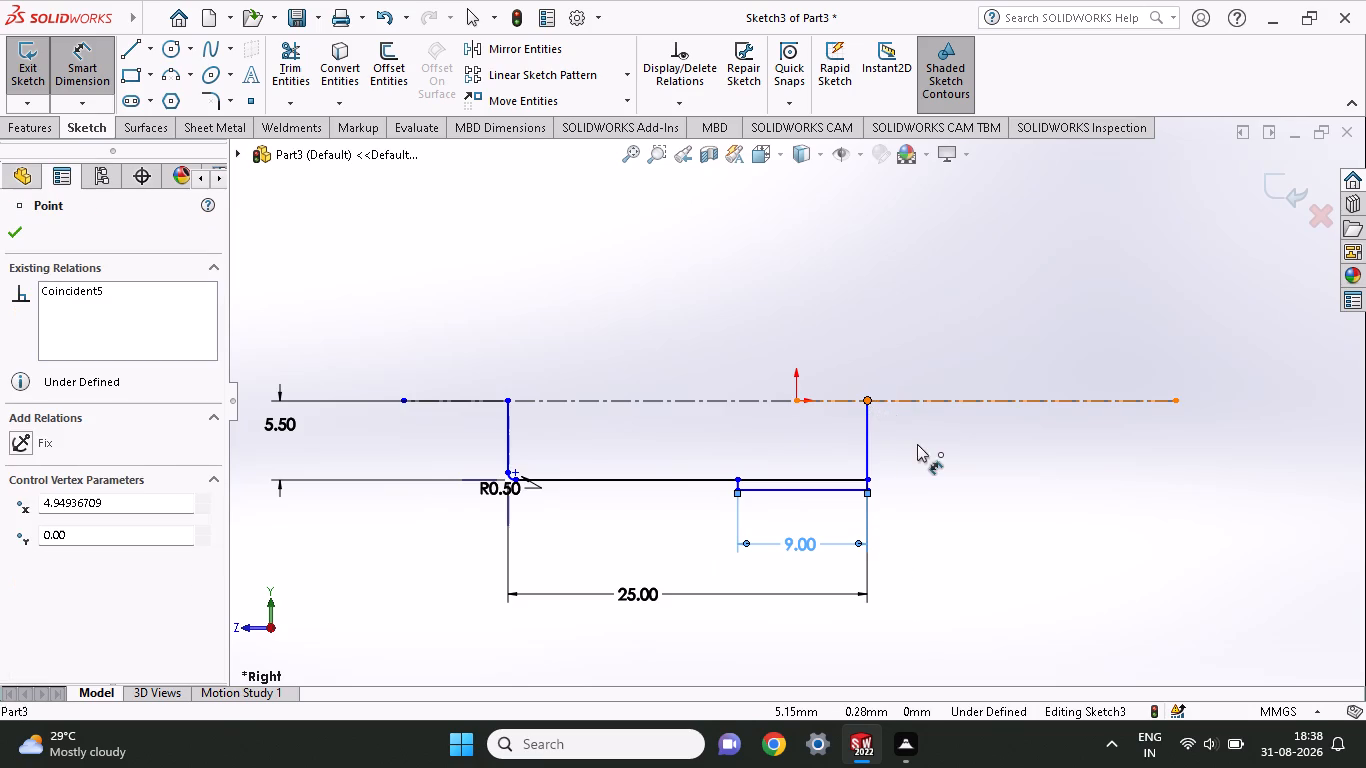
left_click(864, 493)
left_click(923, 482)
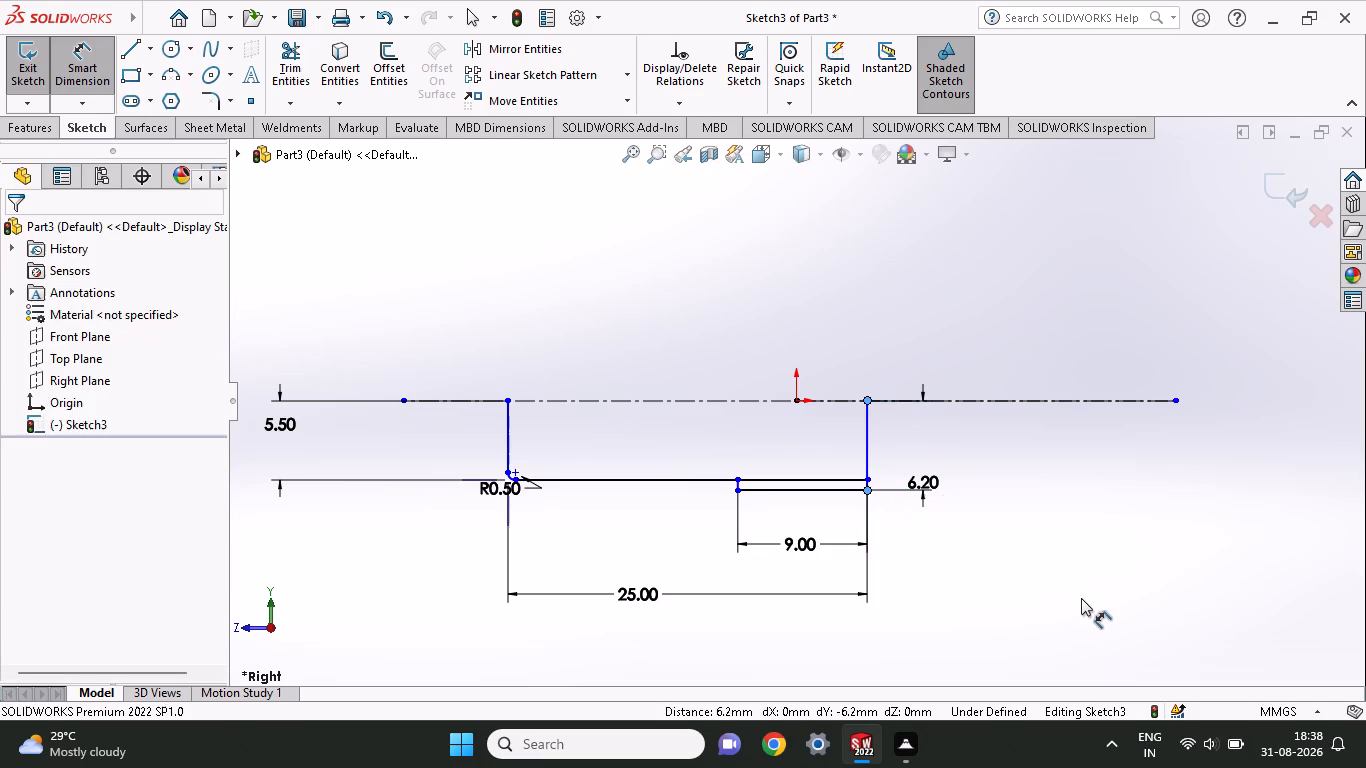
key("6")
key("Return")
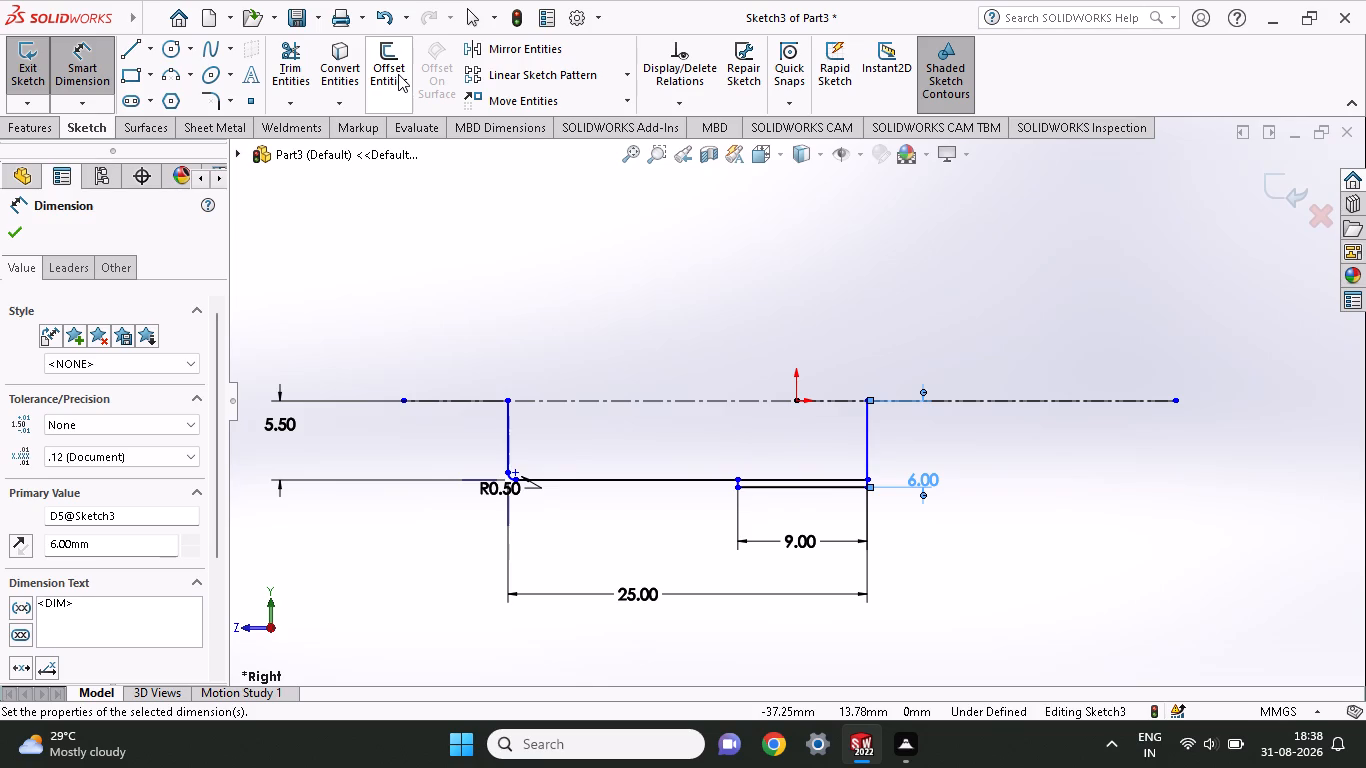
Trim away the part of the 25 mm line that overlaps the shoulder, accepting deletion of its associated dimensions.
left_click(300, 57)
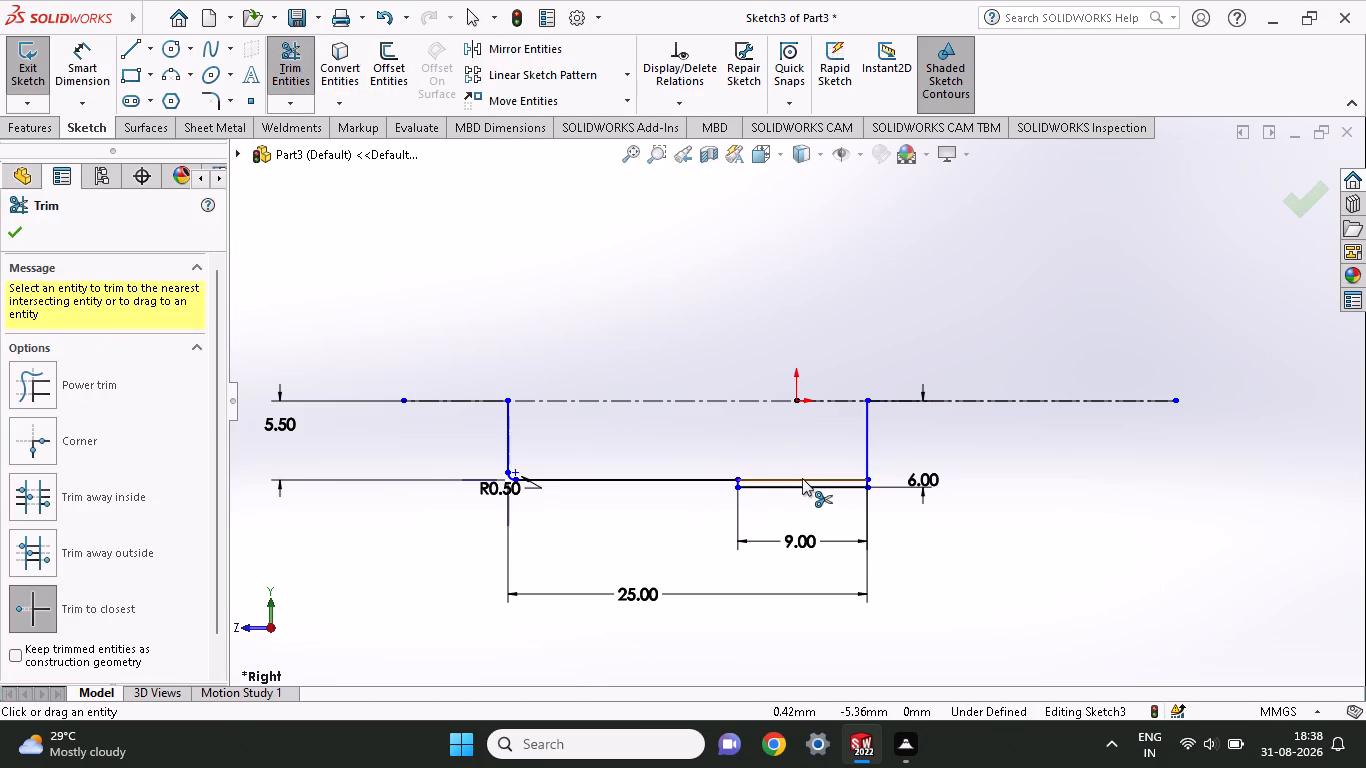
scroll(799, 464, "up", 1, "ctrl")
scroll(799, 464, "down", 4, "ctrl")
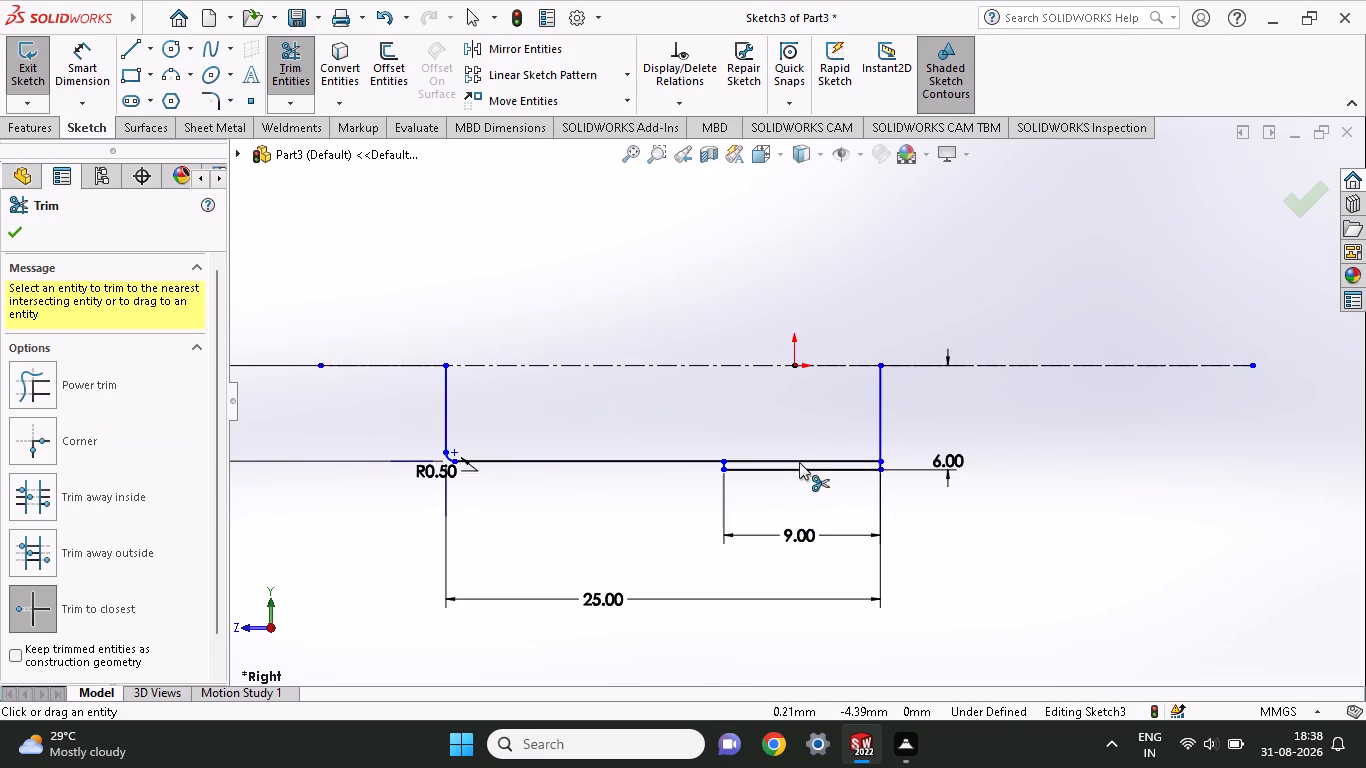
left_click(800, 452)
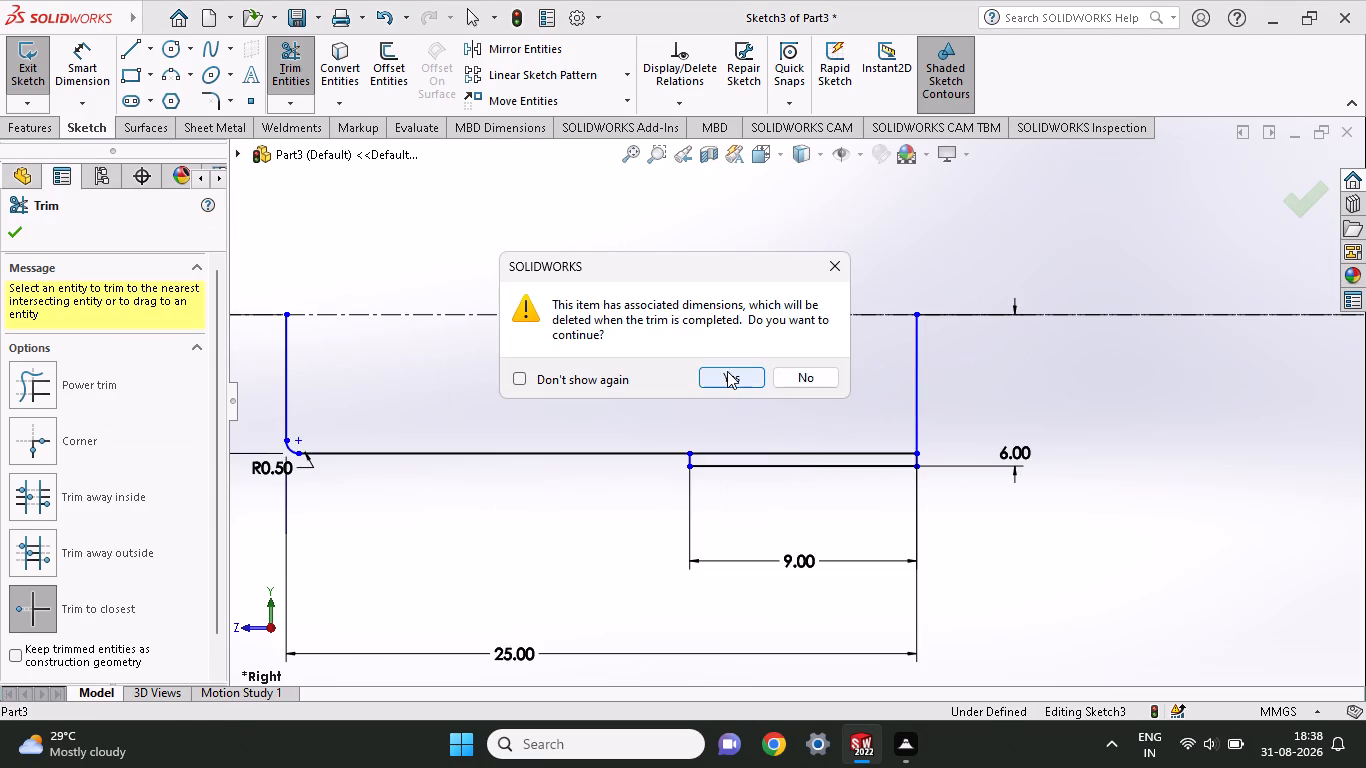
left_click(727, 371)
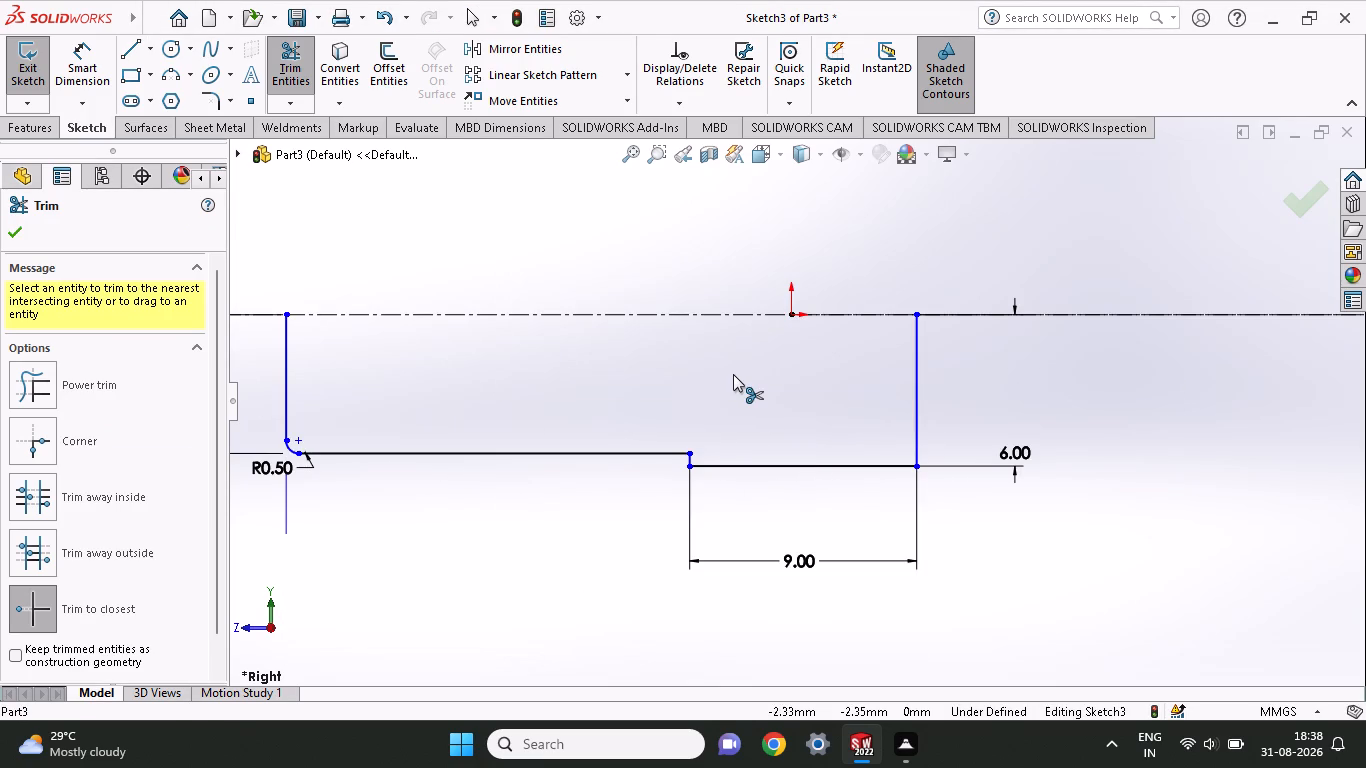
Add a 1 mm sketch fillet between the 9 mm shoulder line and the vertical end line.
left_click(206, 110)
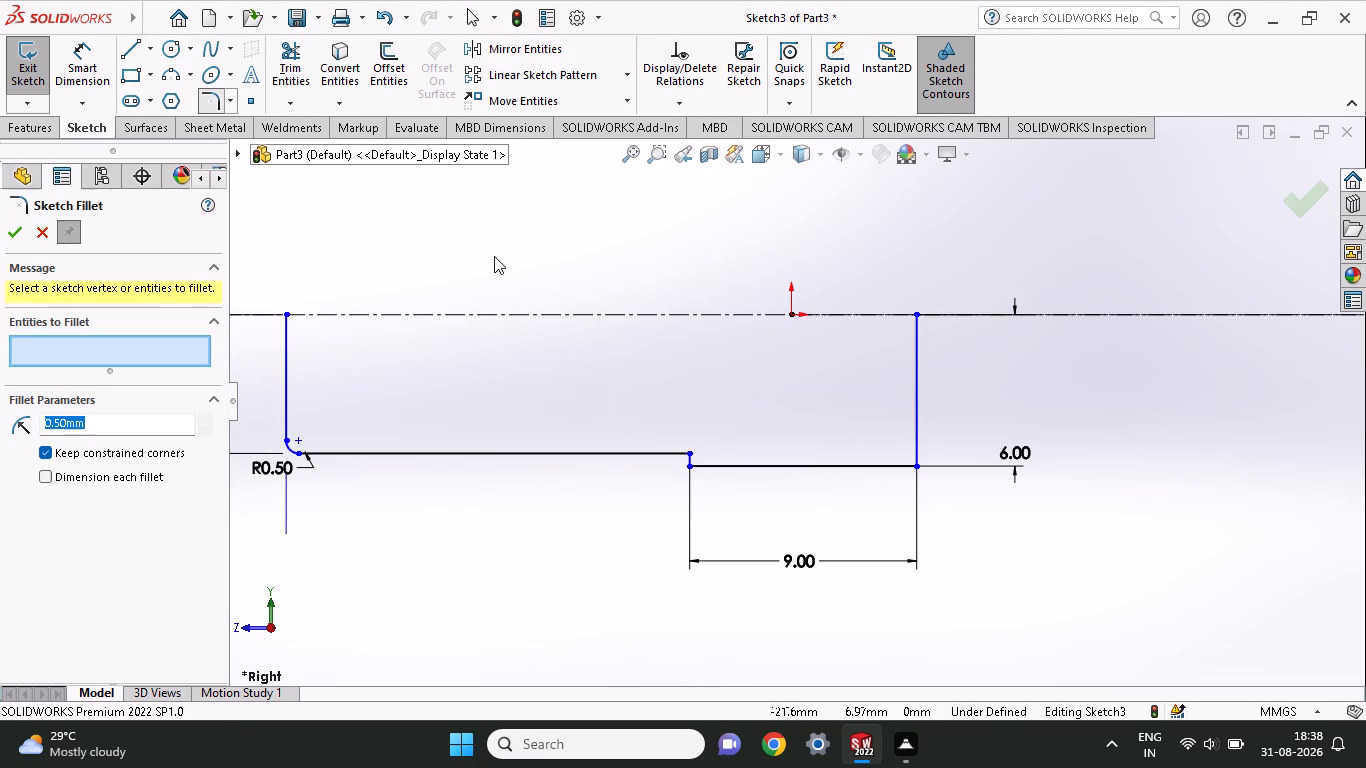
left_click(851, 461)
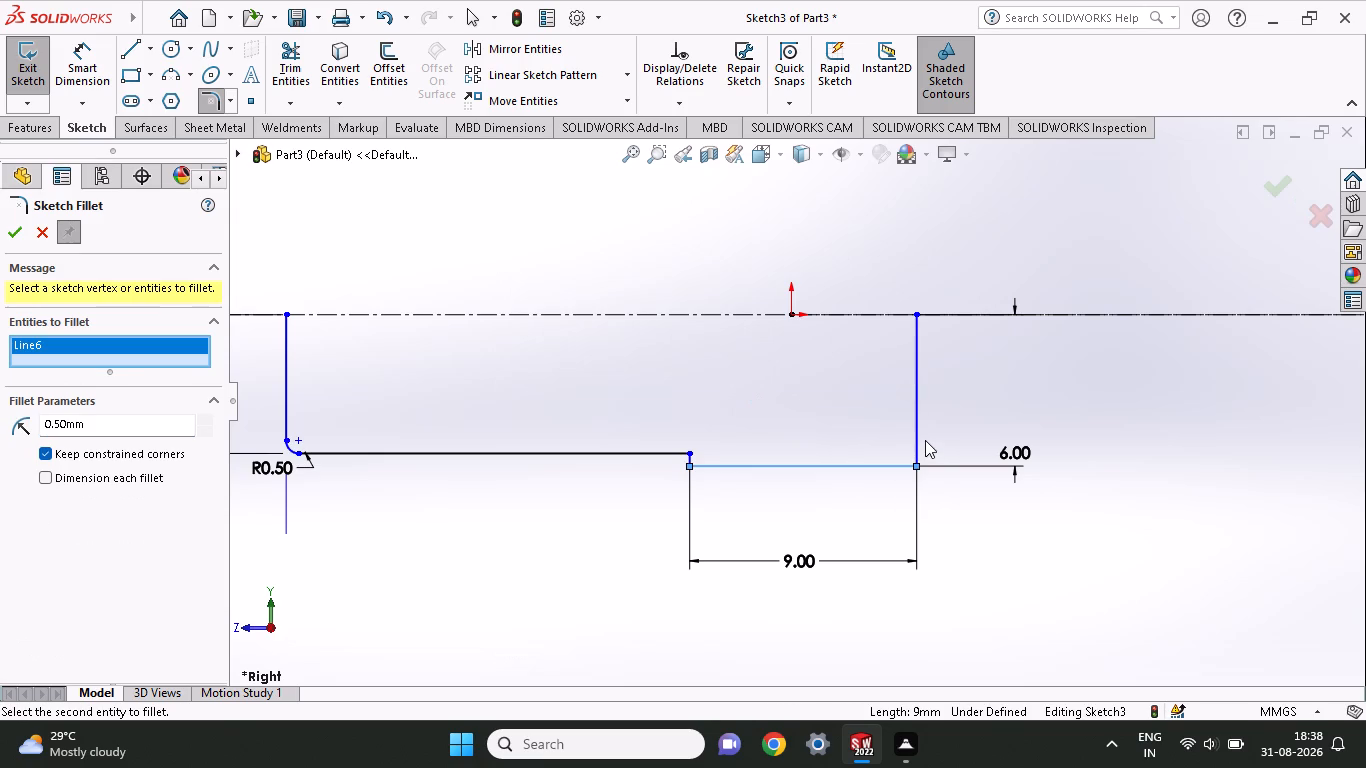
left_click(916, 433)
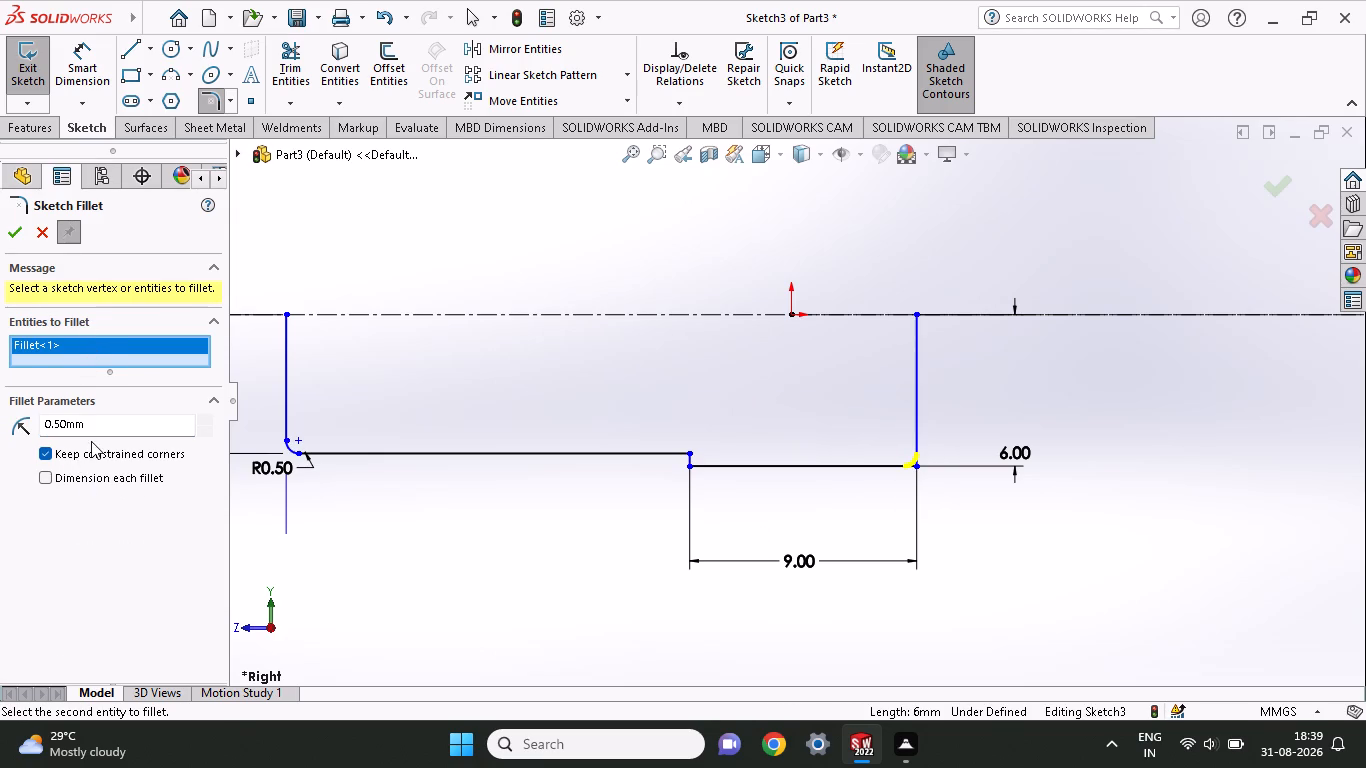
left_click_drag(95, 420, 0, 425)
key("1")
left_click(363, 540)
left_click(11, 222)
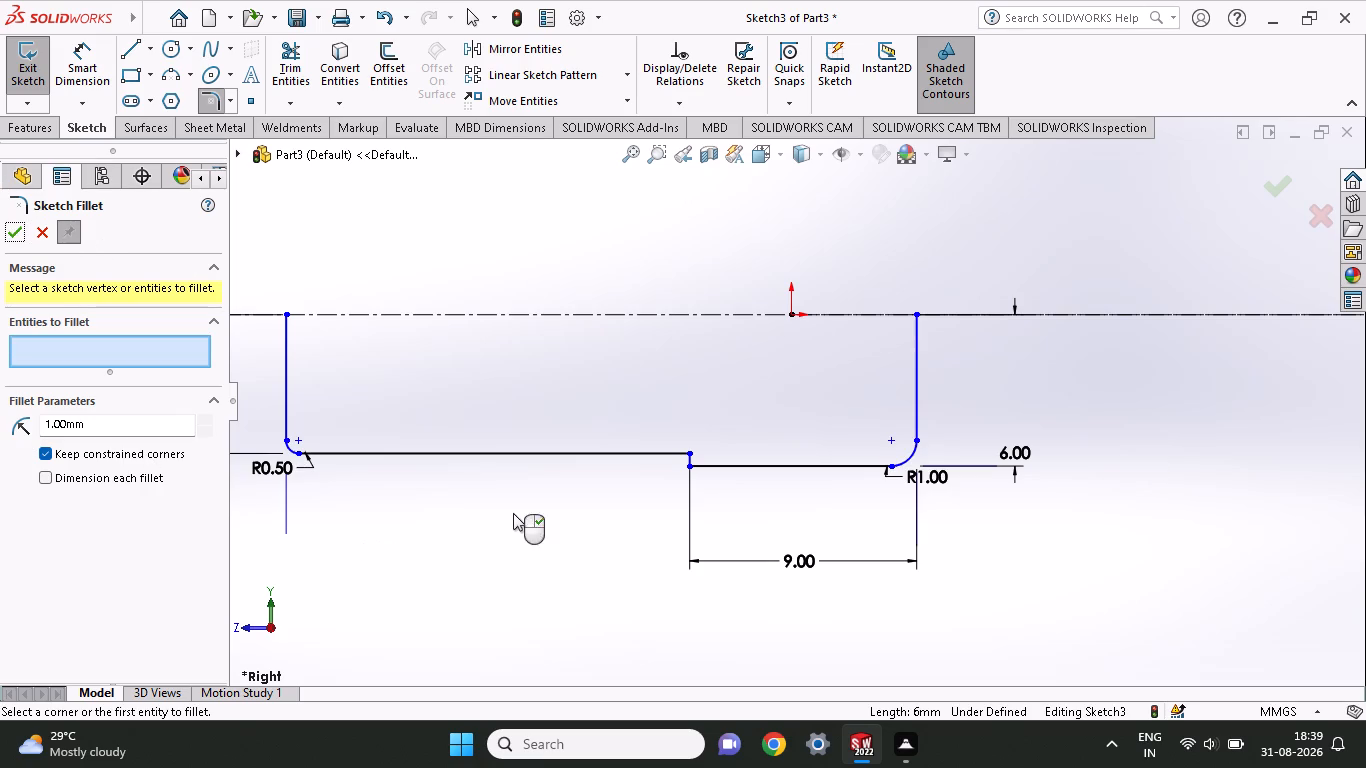
left_click(19, 227)
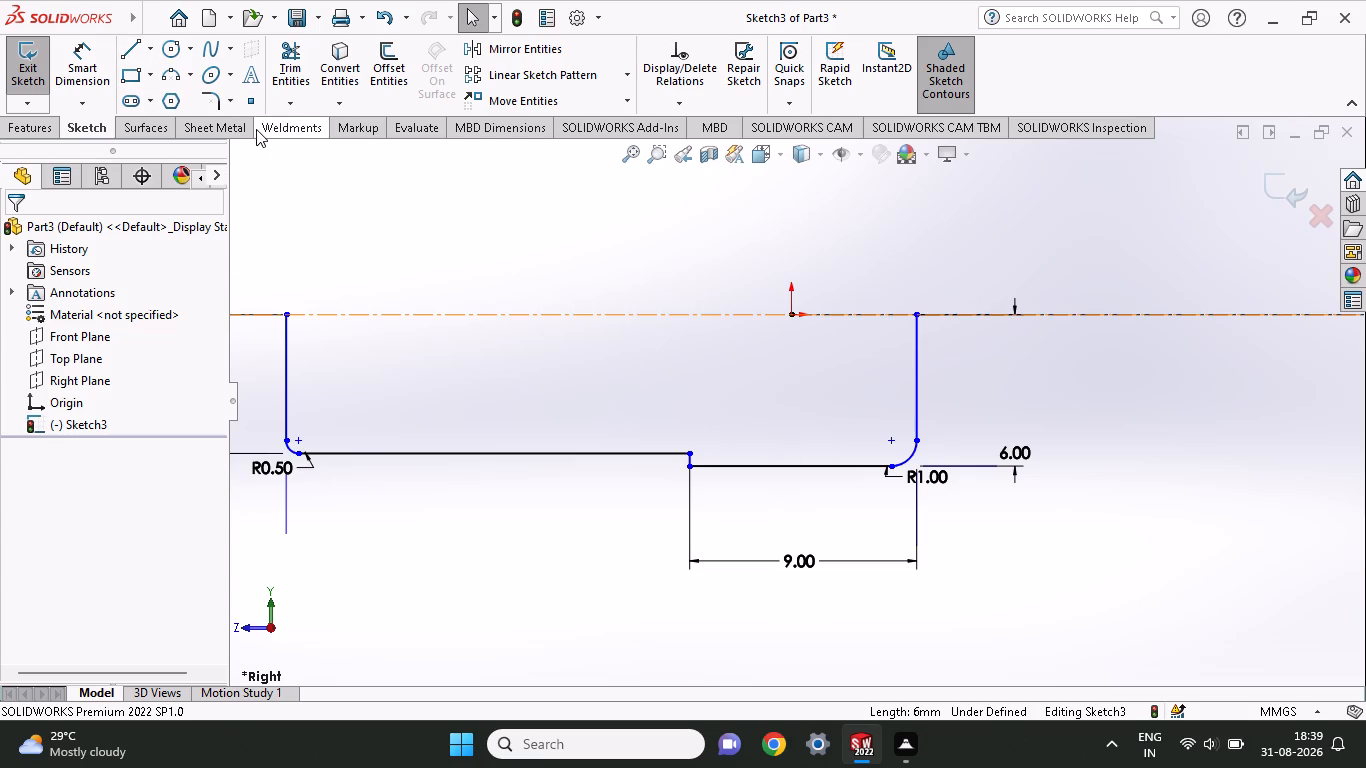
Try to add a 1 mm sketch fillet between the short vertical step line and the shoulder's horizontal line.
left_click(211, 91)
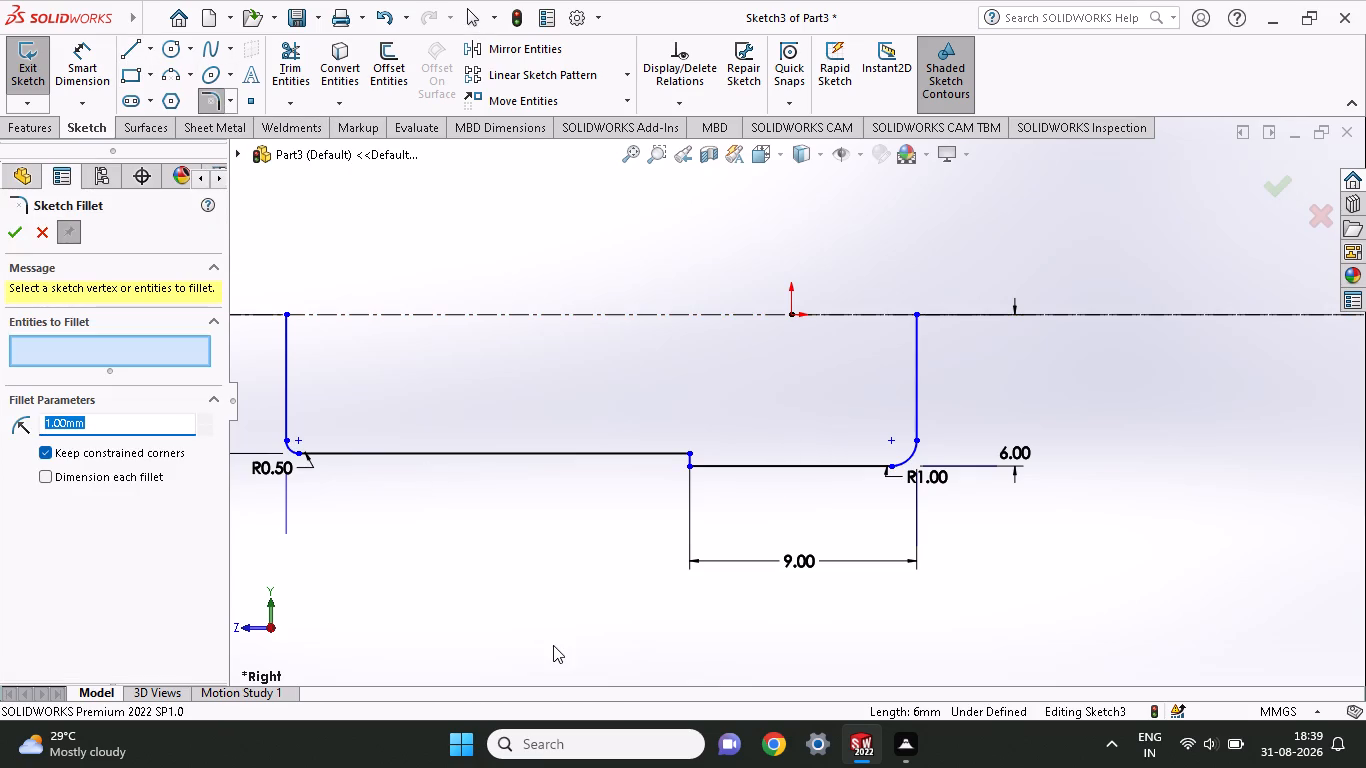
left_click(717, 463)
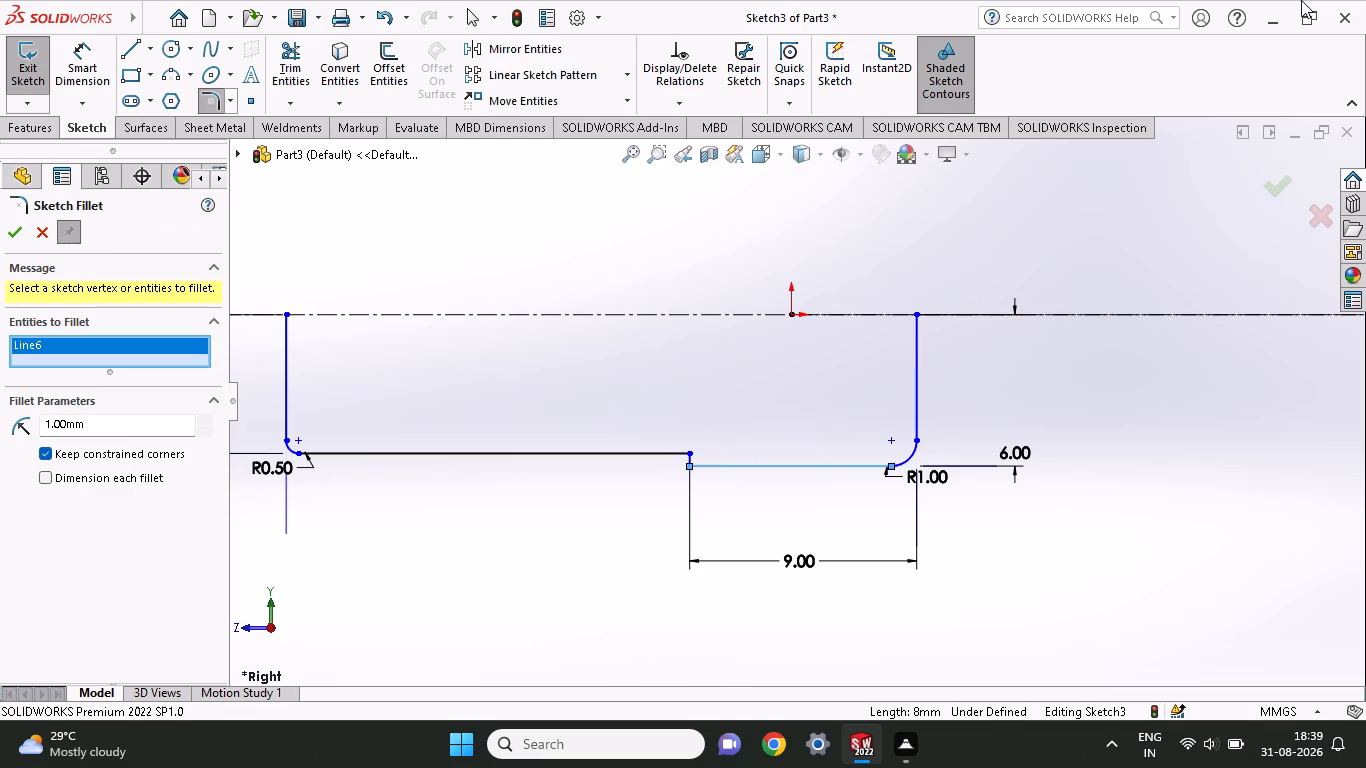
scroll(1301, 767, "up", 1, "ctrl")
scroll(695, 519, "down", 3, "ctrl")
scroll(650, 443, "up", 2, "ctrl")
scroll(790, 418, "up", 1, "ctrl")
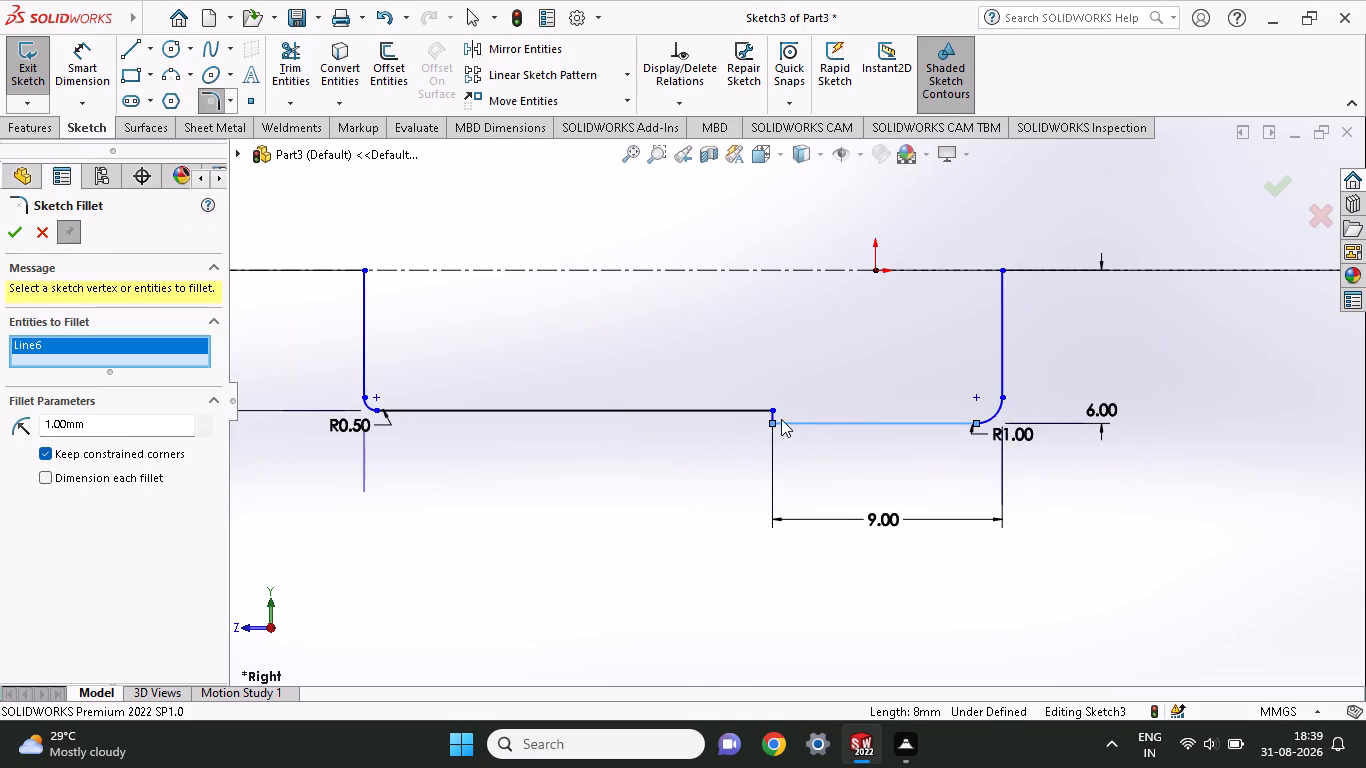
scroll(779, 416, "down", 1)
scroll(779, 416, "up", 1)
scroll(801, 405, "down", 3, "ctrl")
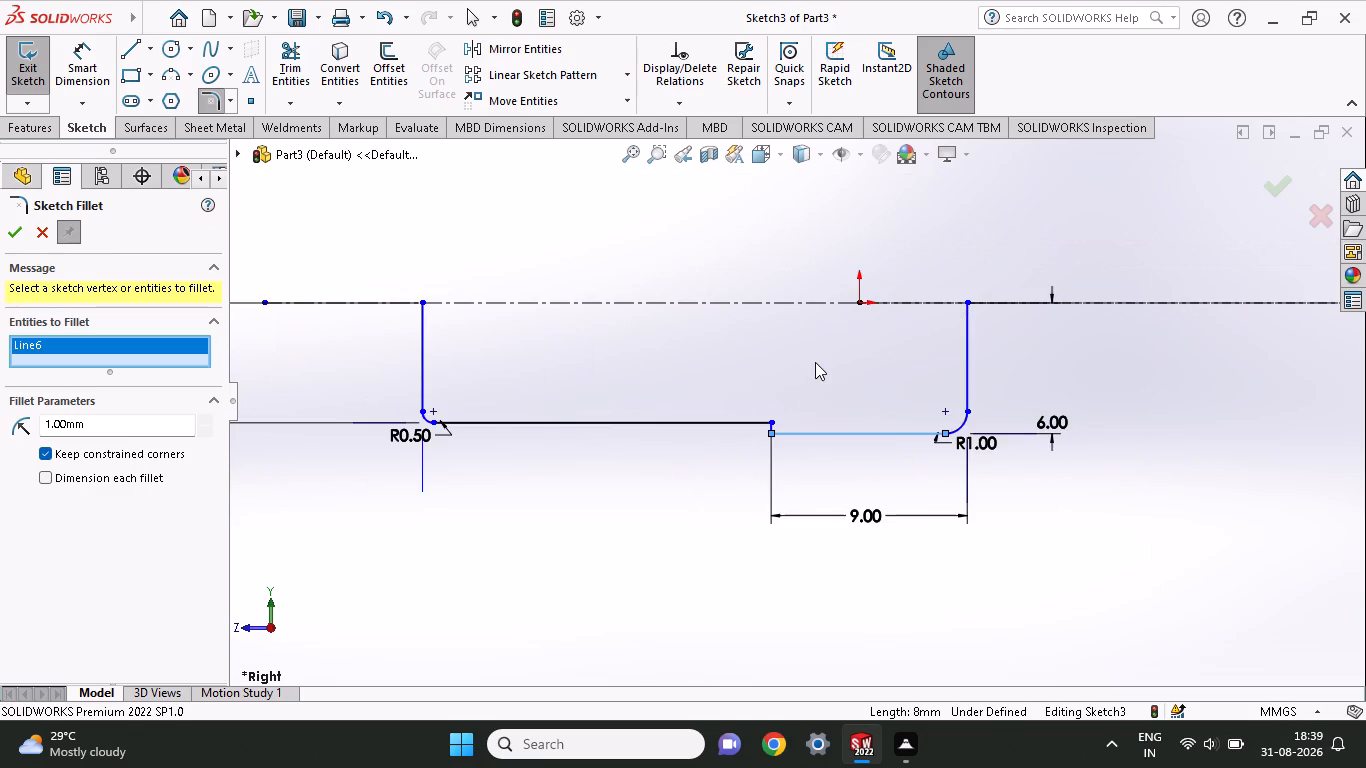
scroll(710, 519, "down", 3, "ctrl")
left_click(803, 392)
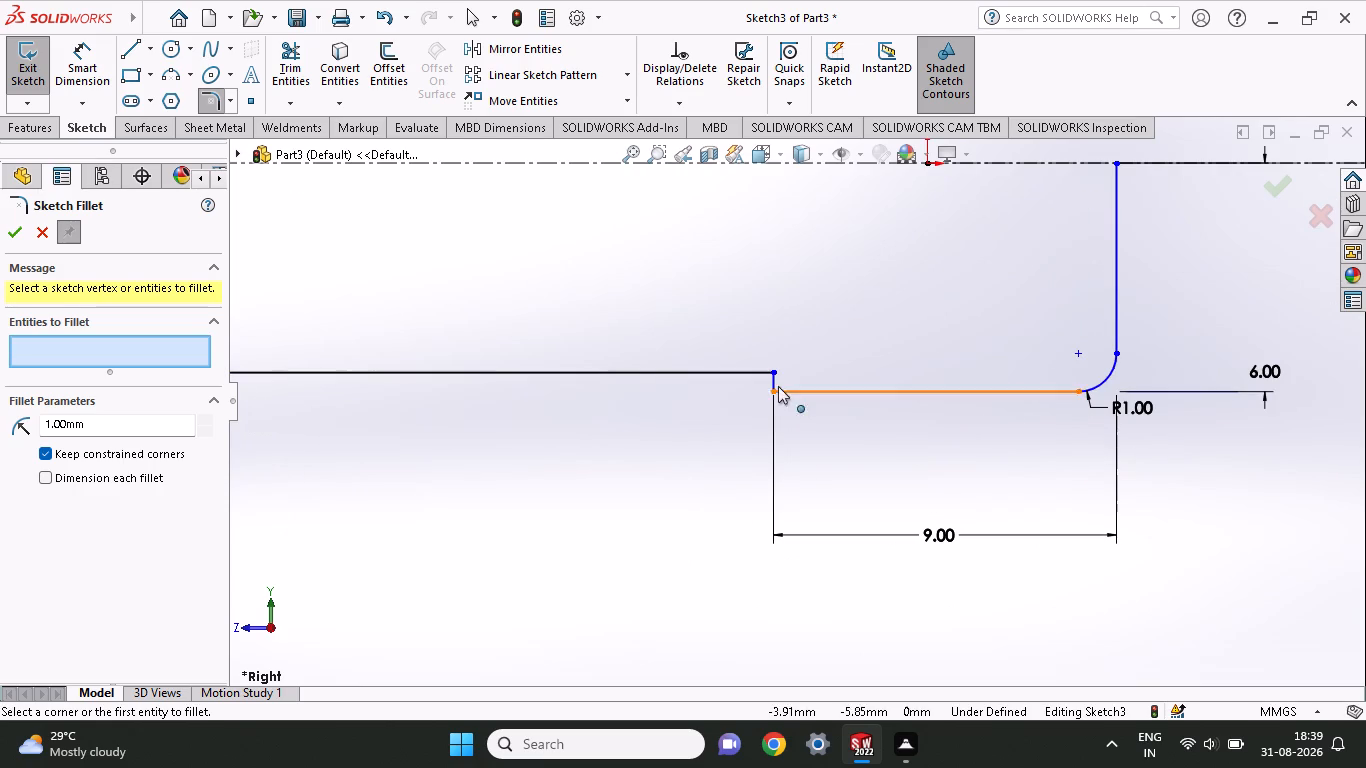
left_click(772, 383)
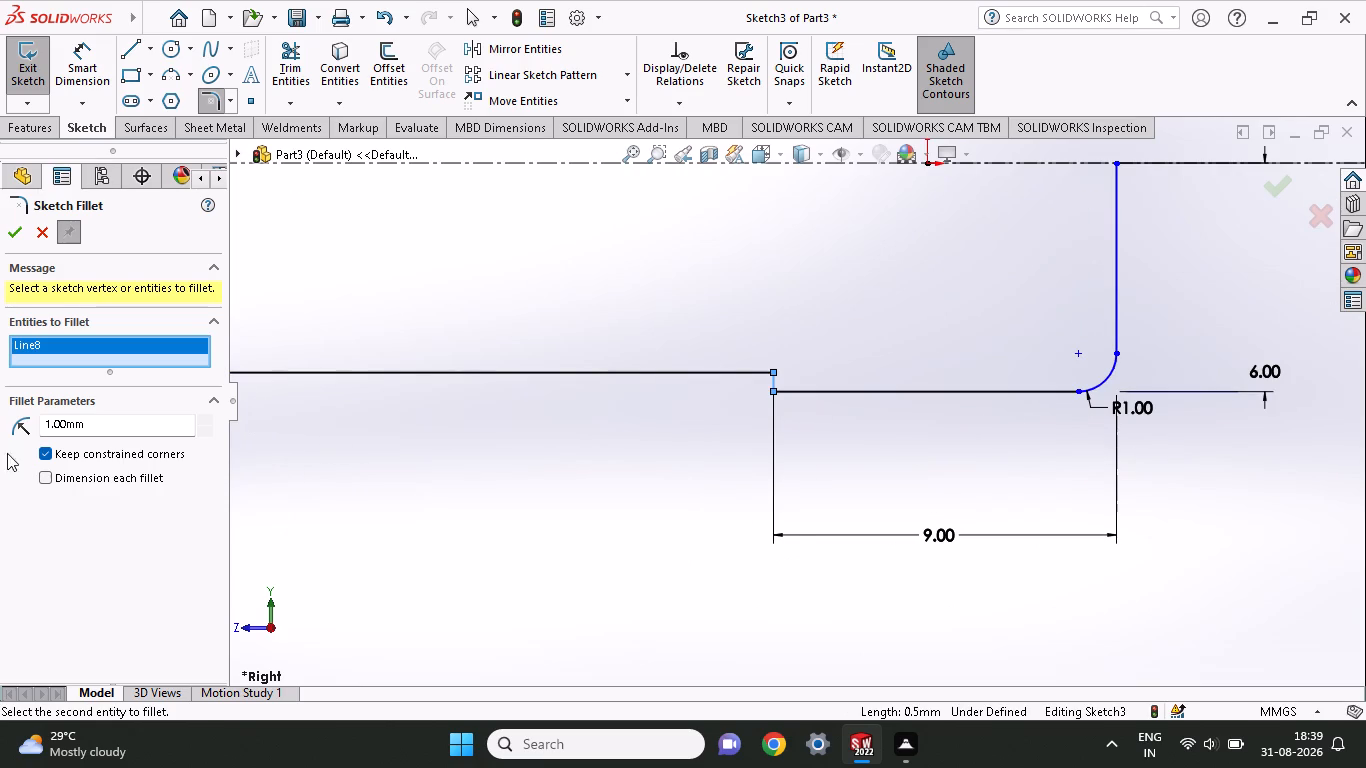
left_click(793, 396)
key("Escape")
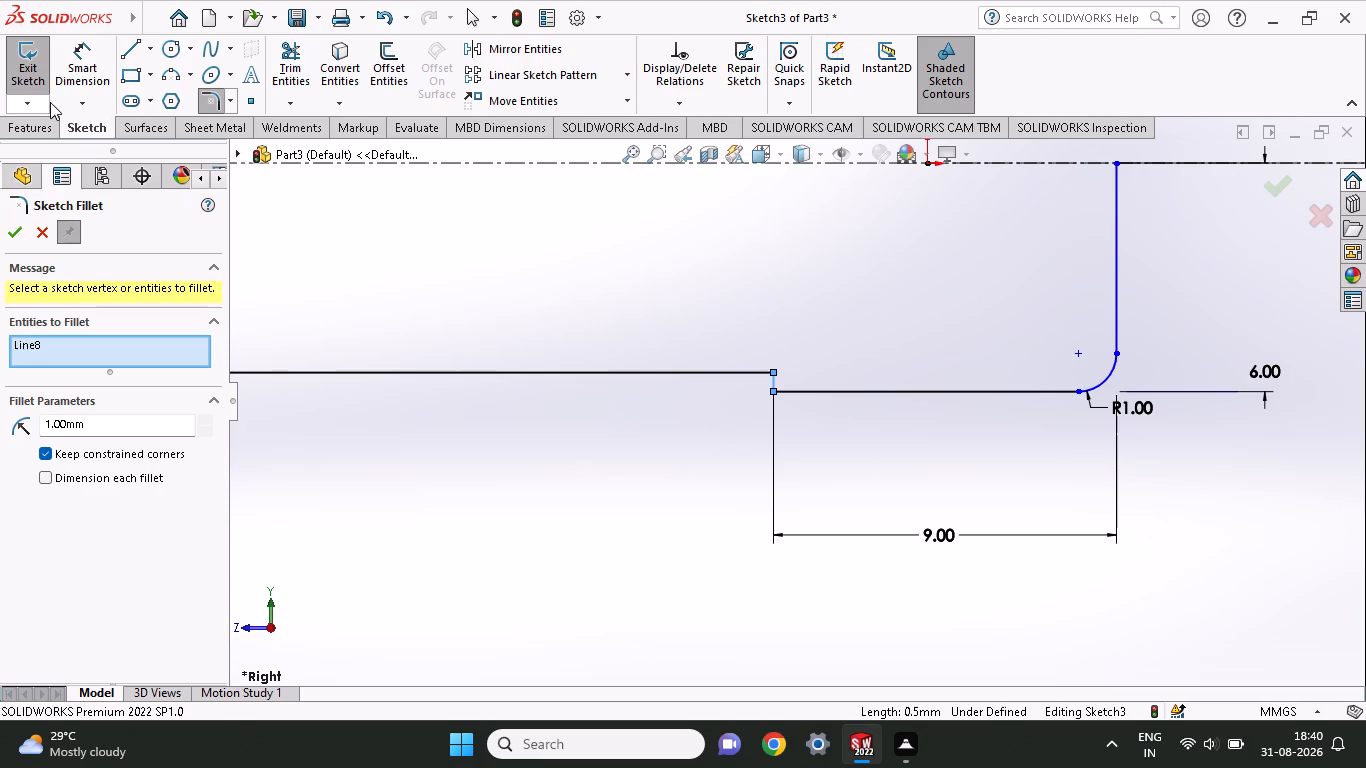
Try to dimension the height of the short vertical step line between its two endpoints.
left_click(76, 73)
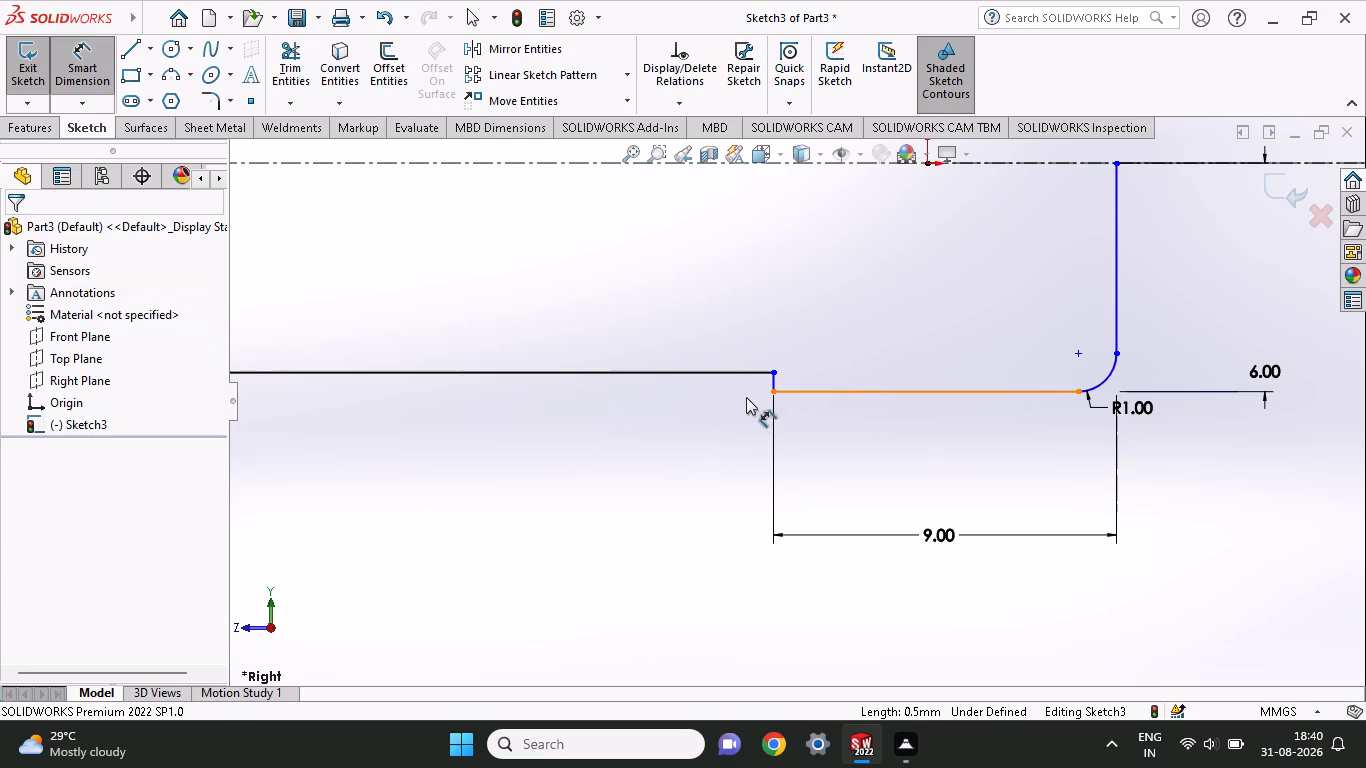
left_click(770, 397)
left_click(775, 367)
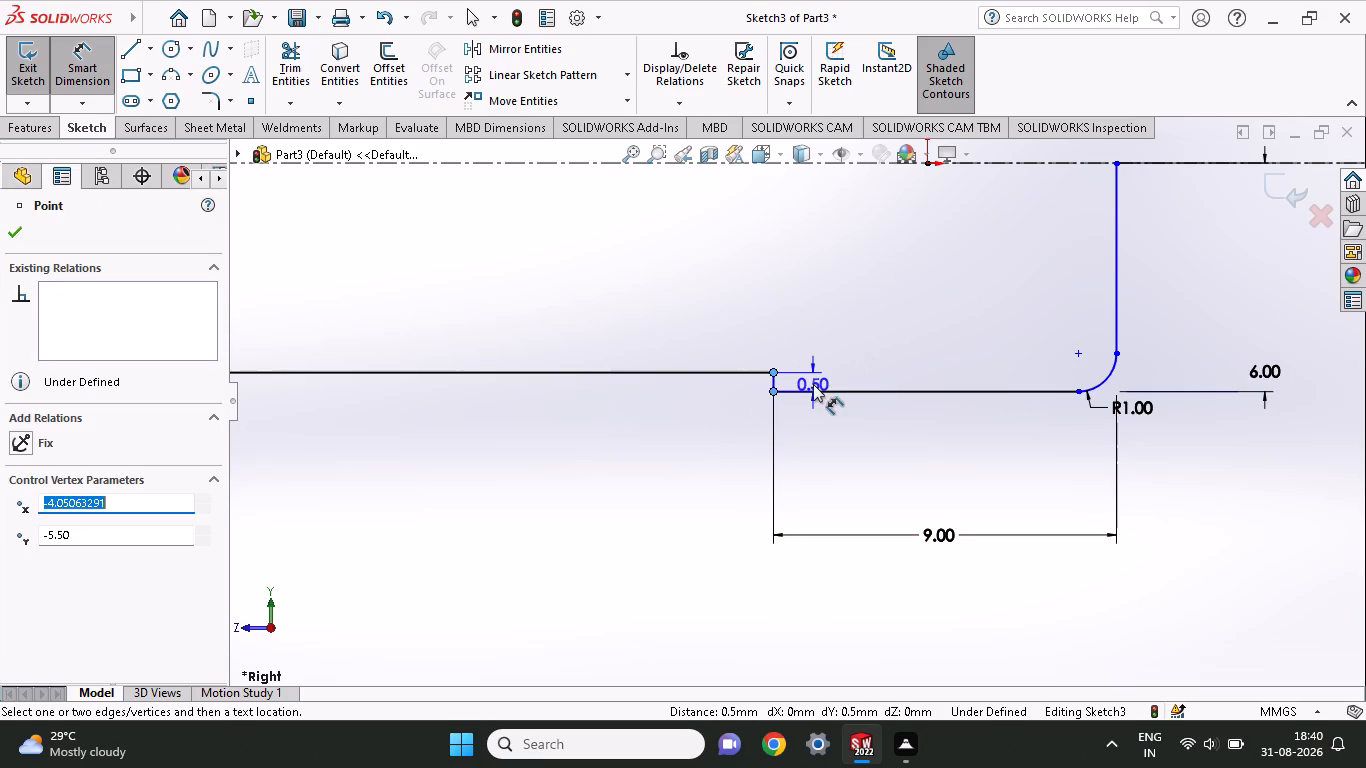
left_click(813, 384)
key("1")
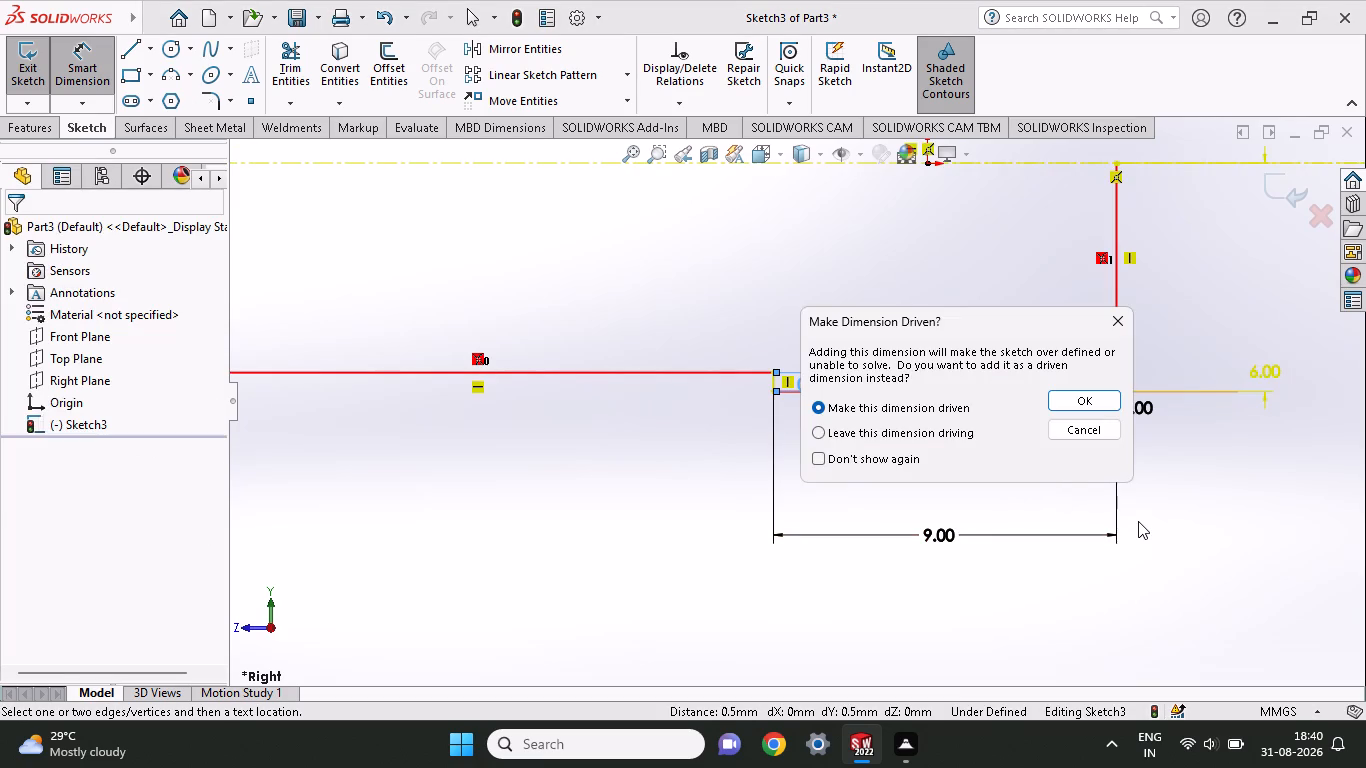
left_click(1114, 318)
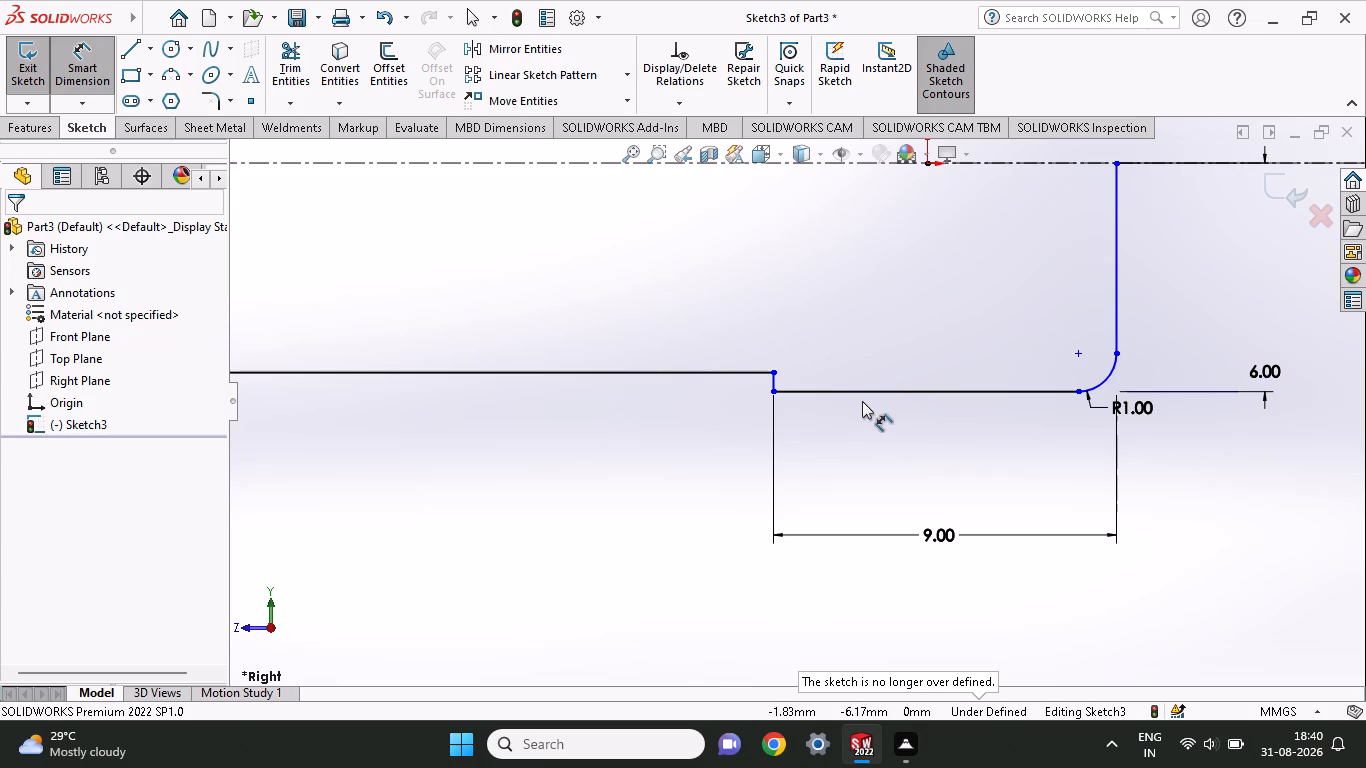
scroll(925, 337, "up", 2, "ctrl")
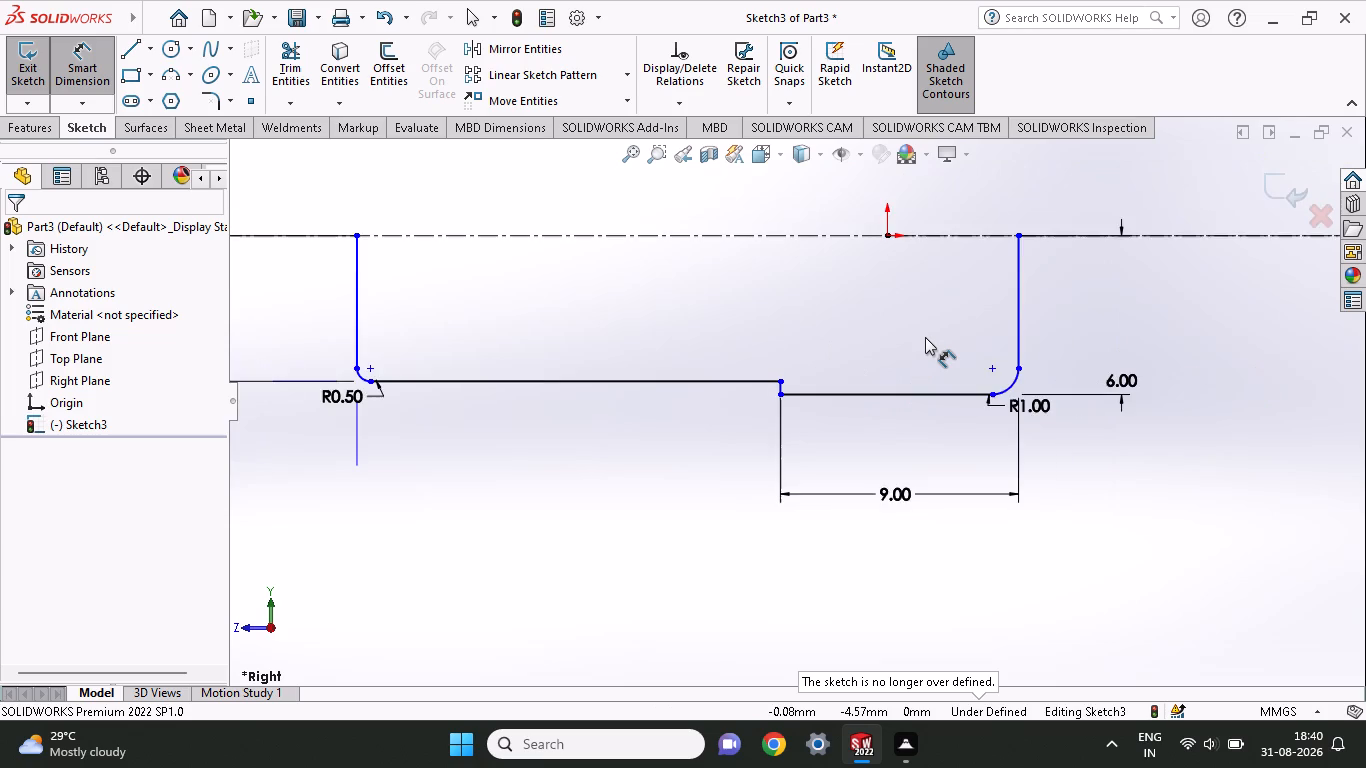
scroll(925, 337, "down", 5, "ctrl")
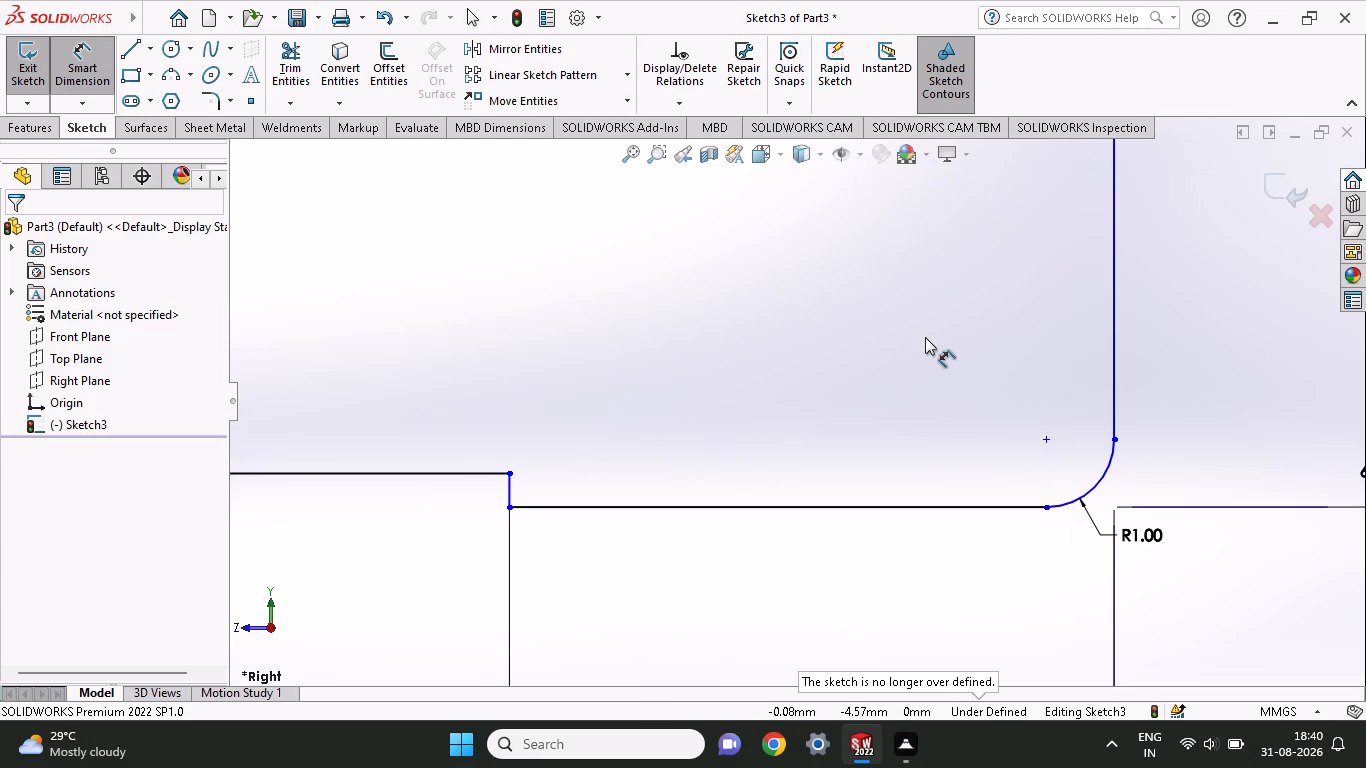
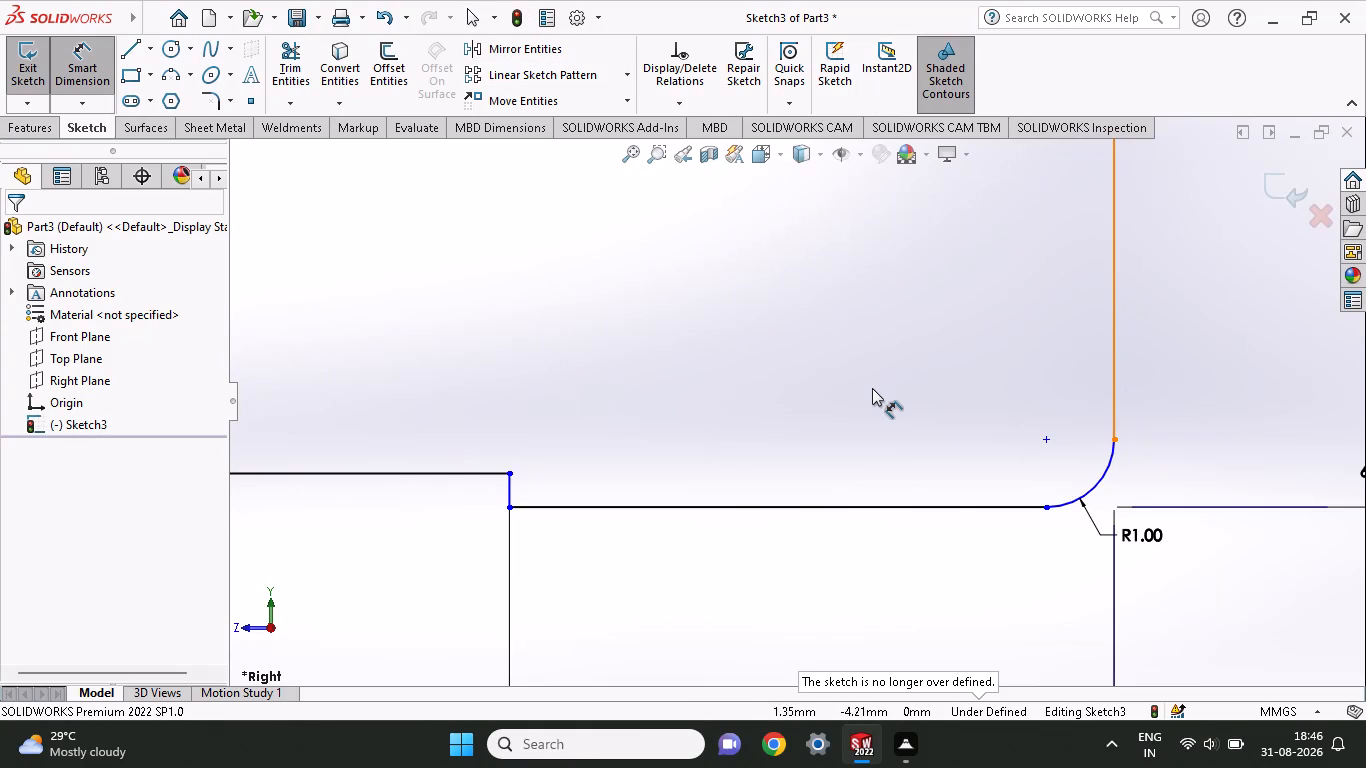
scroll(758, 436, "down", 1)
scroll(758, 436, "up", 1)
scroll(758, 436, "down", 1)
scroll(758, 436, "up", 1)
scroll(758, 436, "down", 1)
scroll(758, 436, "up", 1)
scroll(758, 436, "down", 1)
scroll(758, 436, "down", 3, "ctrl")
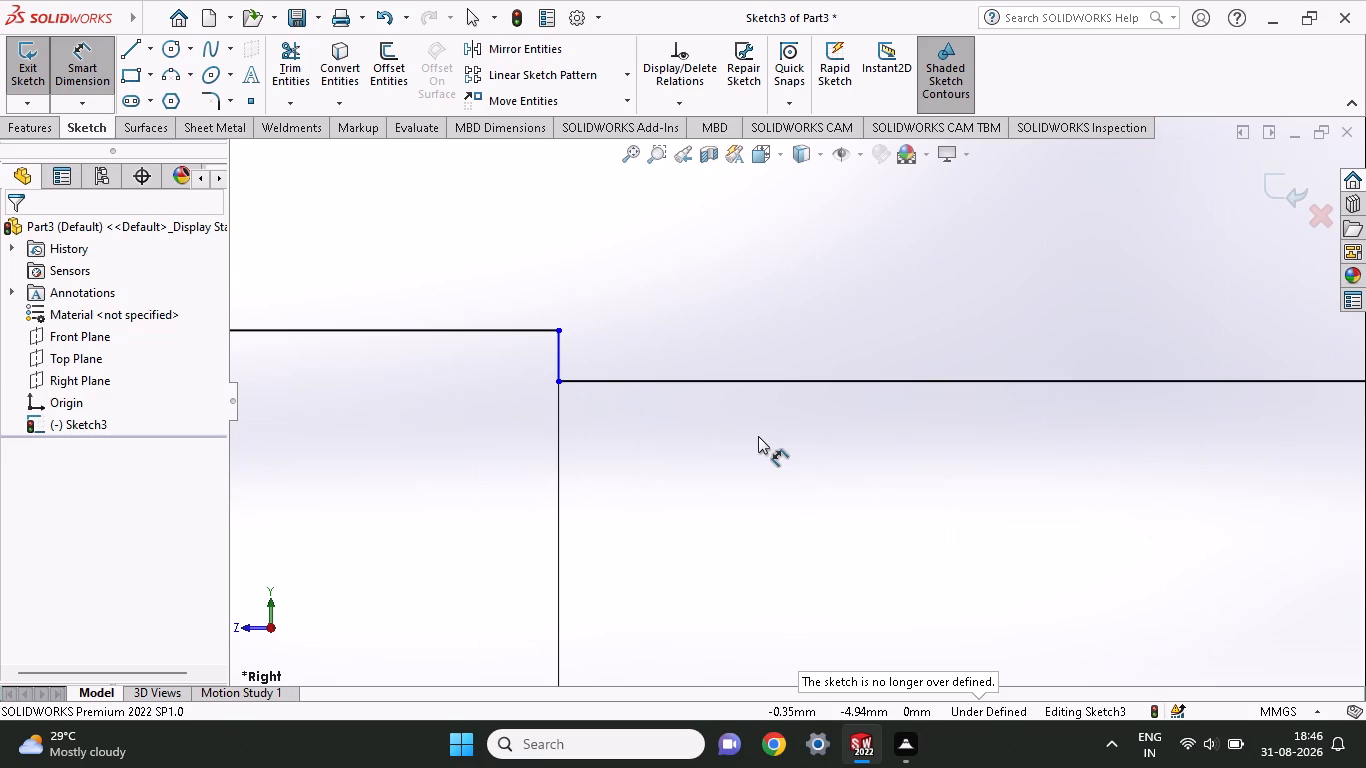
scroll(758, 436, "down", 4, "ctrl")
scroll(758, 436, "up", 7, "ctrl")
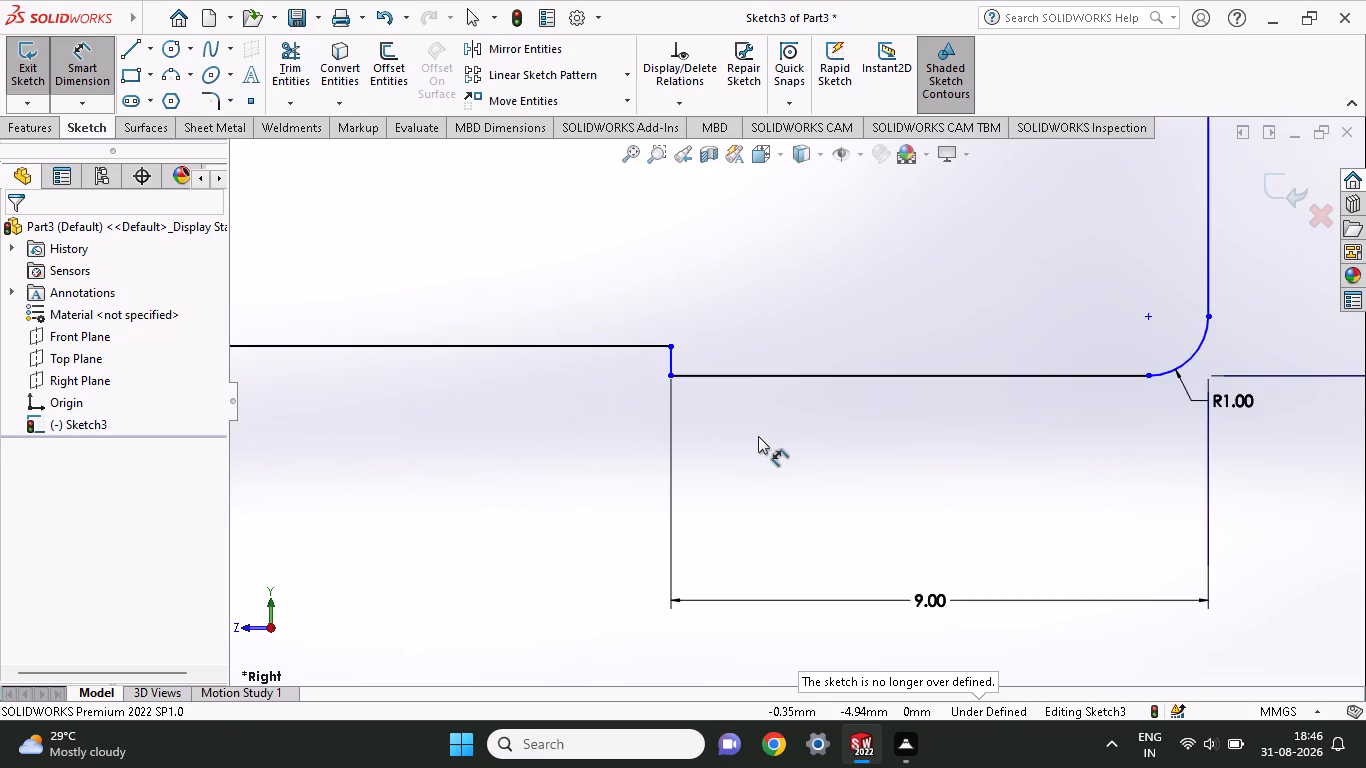
Delete the 1 mm fillet arc between the 9 mm shoulder line and the vertical end line, accepting removal of its associated dimension.
scroll(758, 436, "up", 4, "ctrl")
scroll(758, 436, "up", 1)
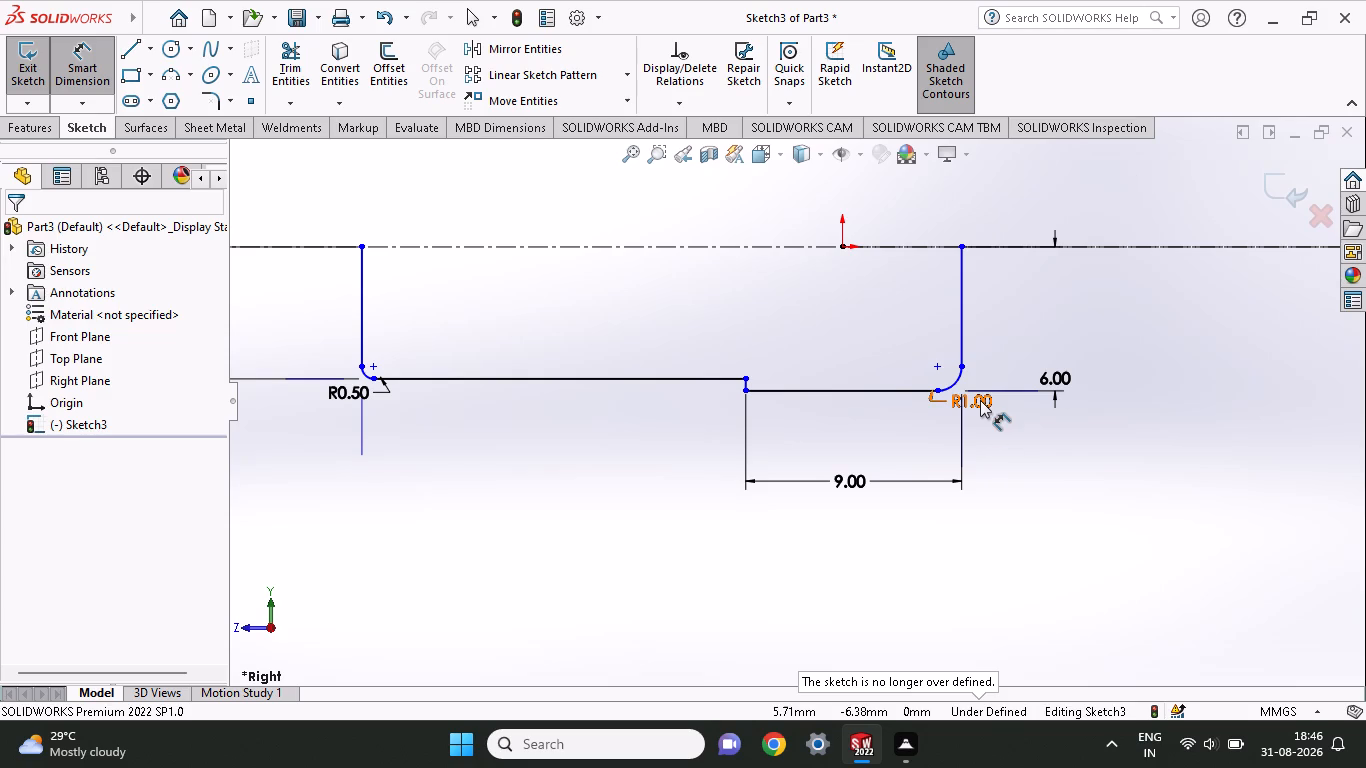
key("Escape")
left_click(956, 379)
right_click(956, 379)
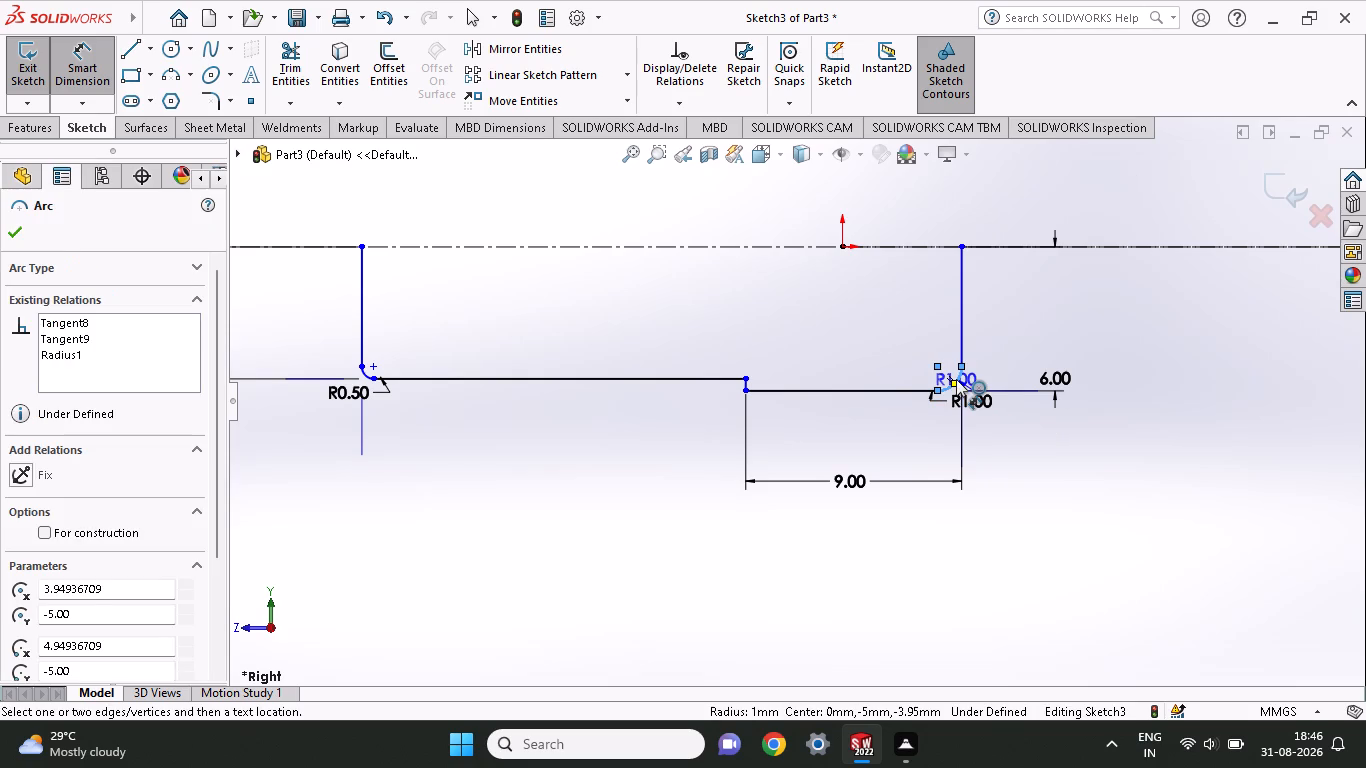
key("Escape")
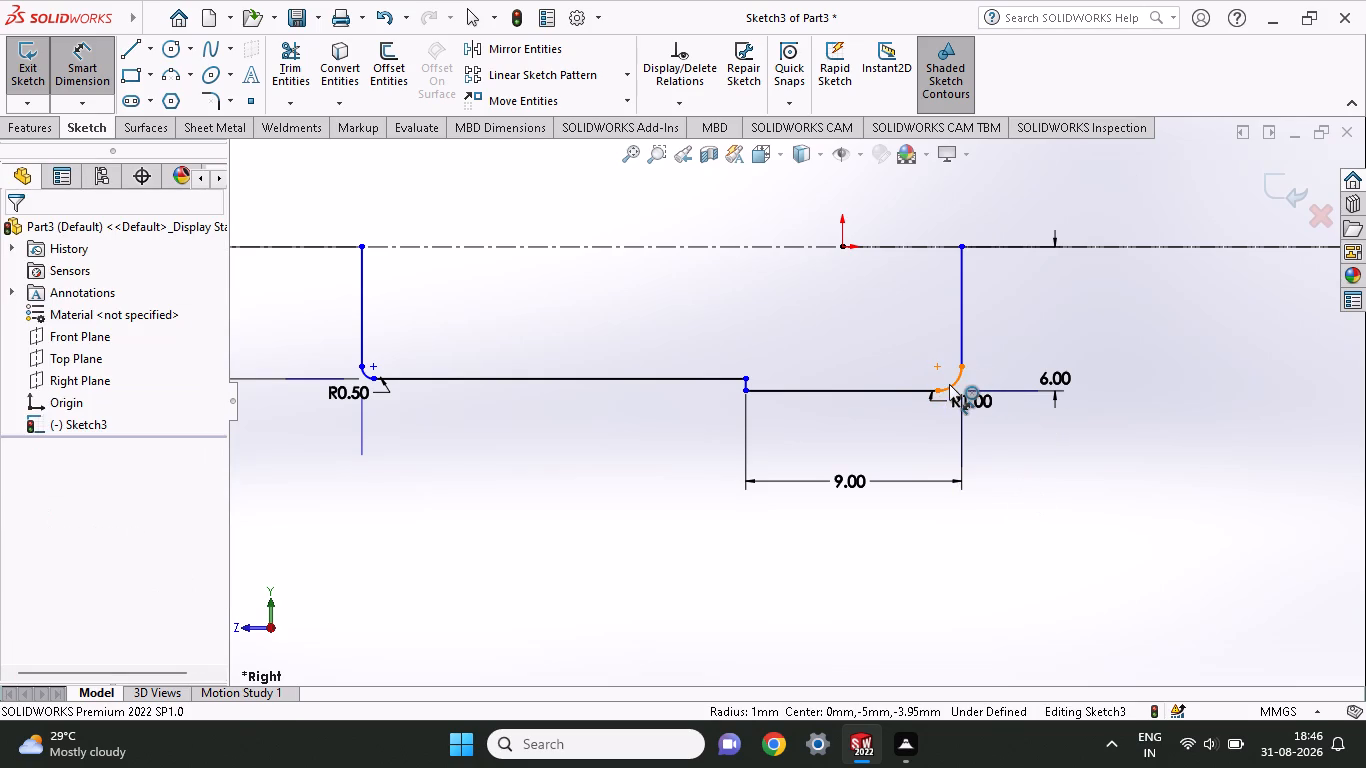
left_click(949, 384)
right_click(949, 384)
key("Escape")
key("Escape")
key("Escape")
left_click(963, 382)
right_click(963, 382)
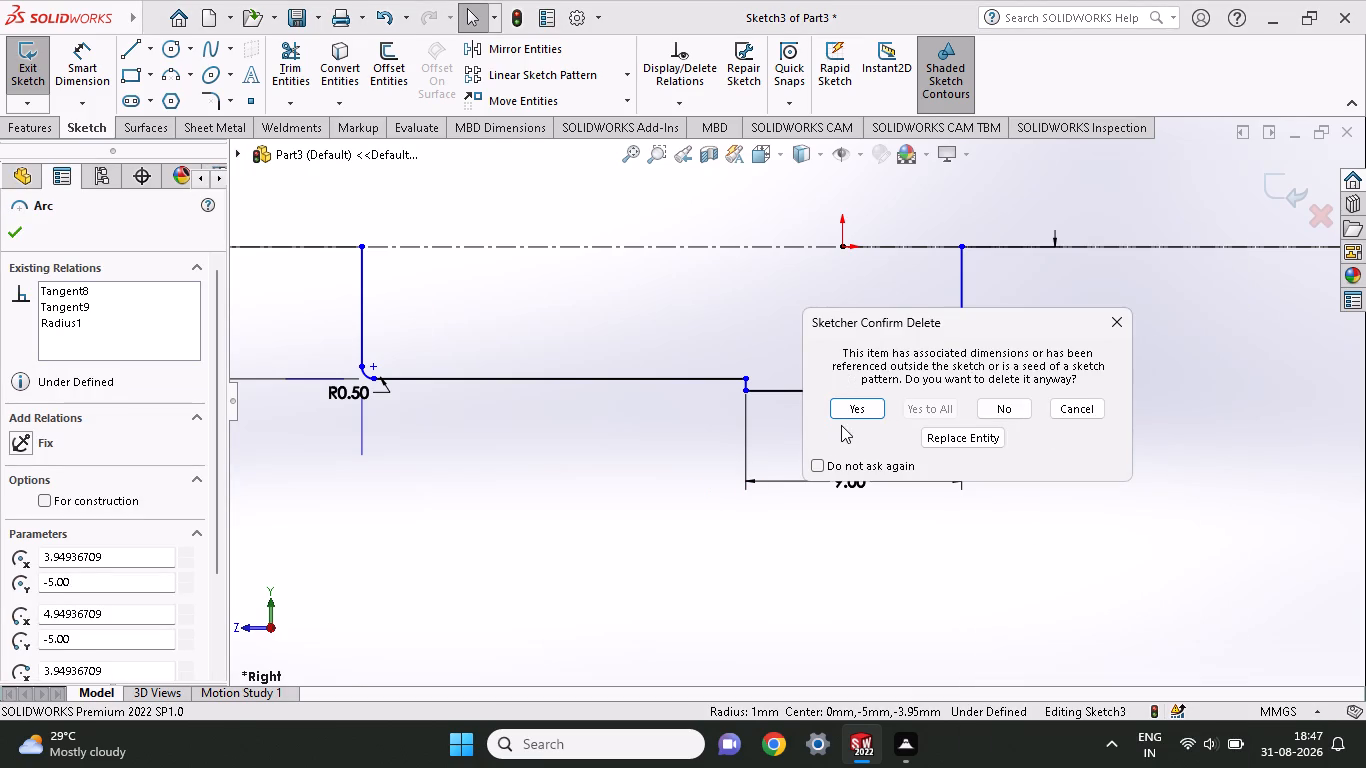
left_click(847, 409)
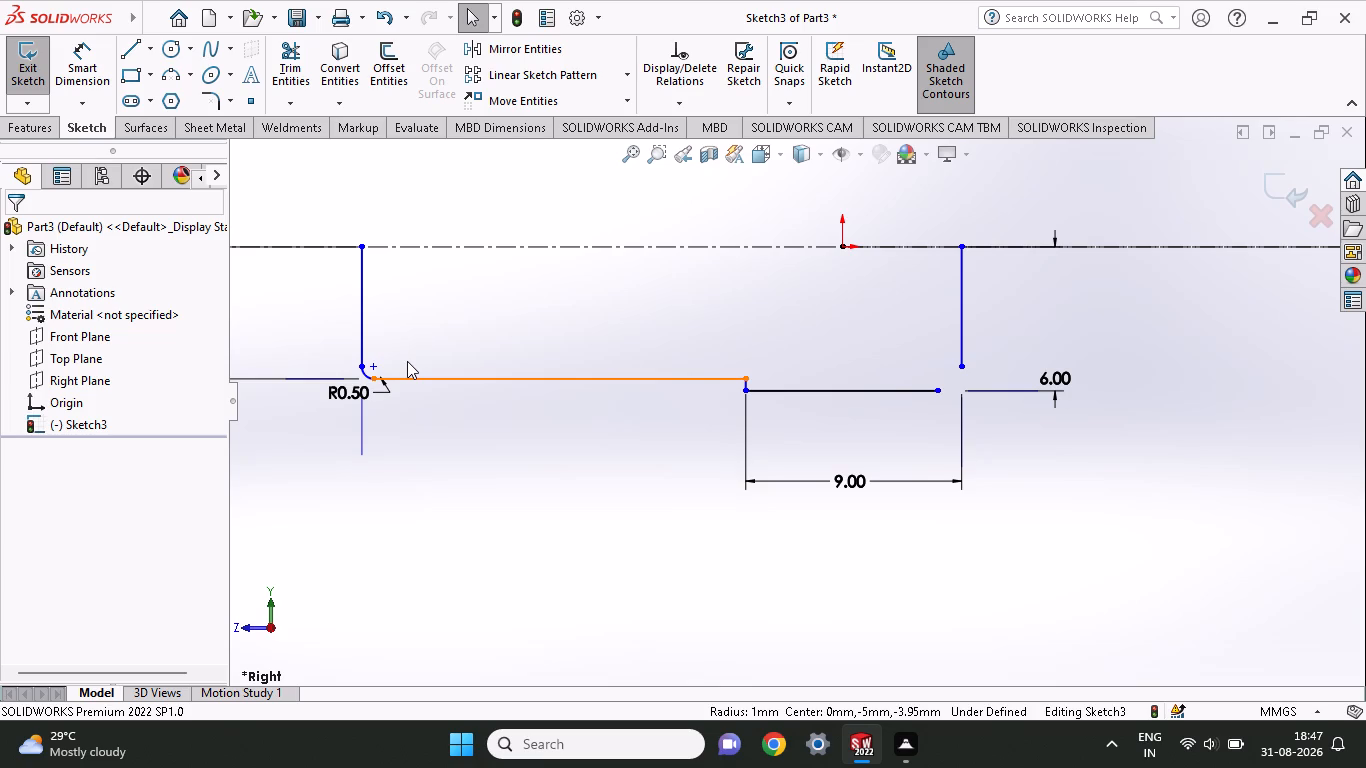
Delete the virtual intersection point at the corner with the 0.5 mm fillet.
scroll(403, 363, "up", 1, "ctrl")
scroll(398, 363, "down", 3, "ctrl")
scroll(398, 363, "up", 3, "ctrl")
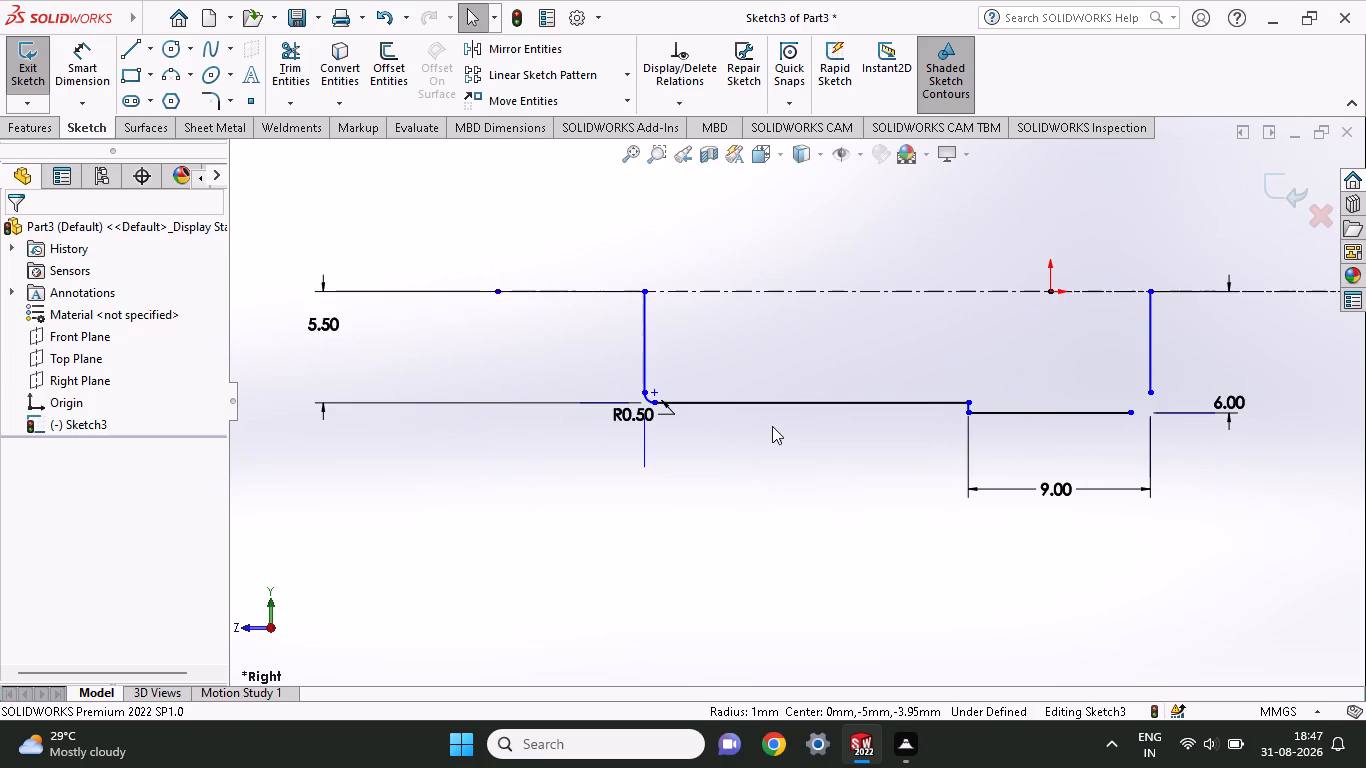
scroll(867, 399, "down", 2, "ctrl")
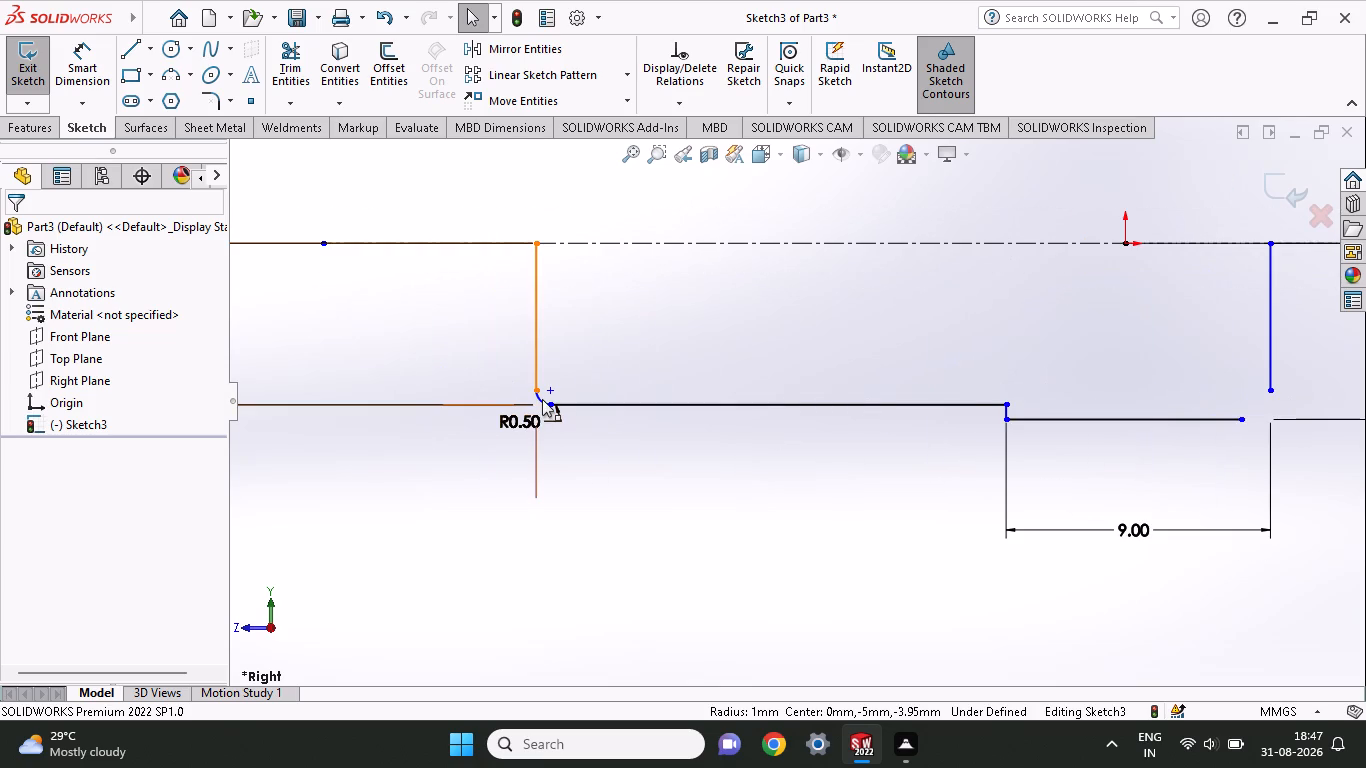
left_click(542, 399)
right_click(542, 399)
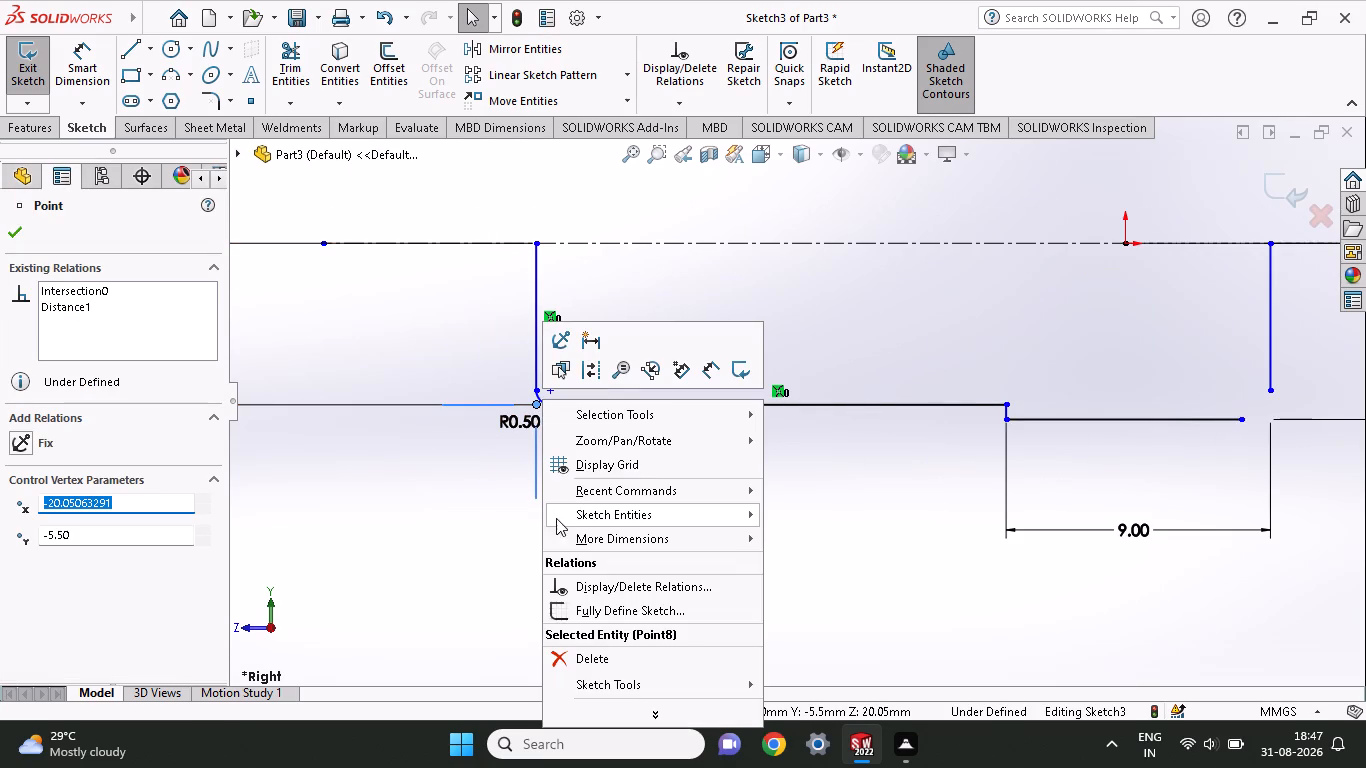
left_click(571, 662)
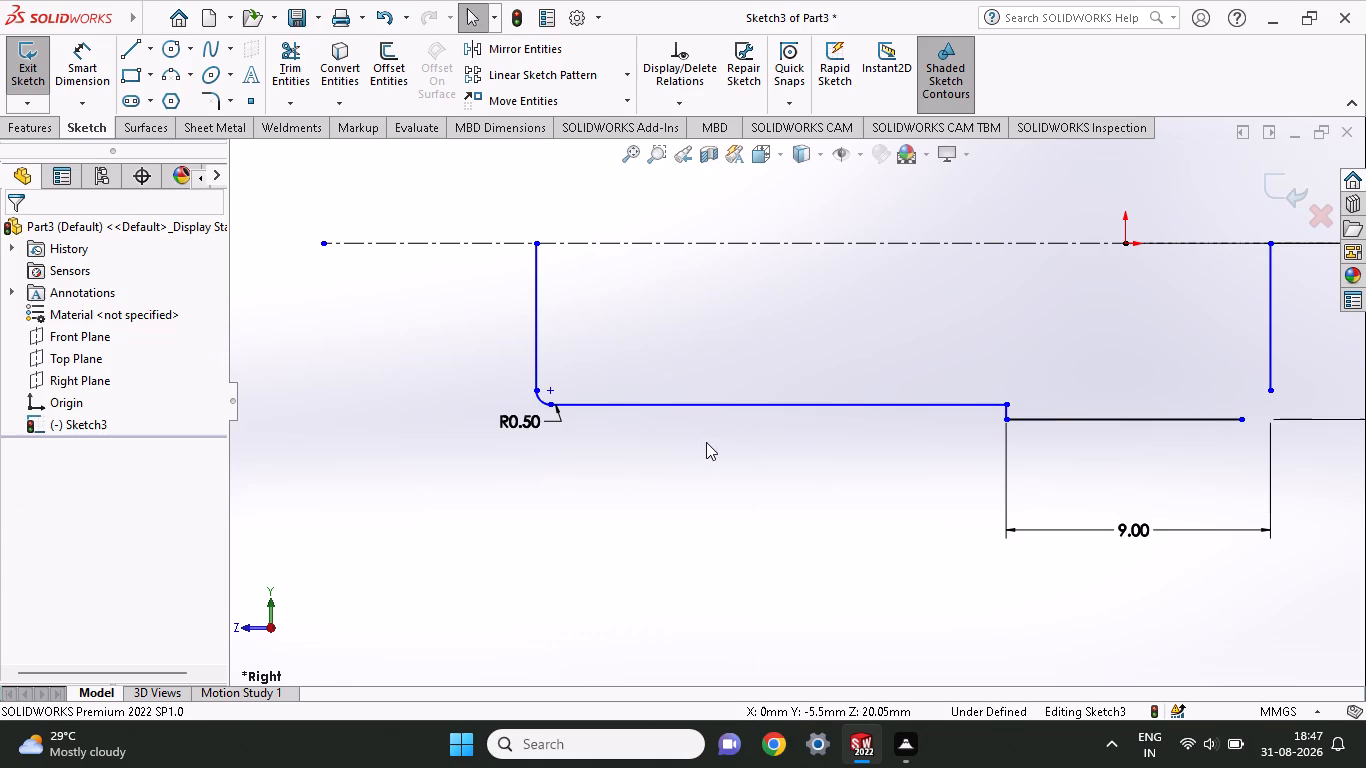
Delete the 0.5 mm fillet arc between the vertical end line and the long horizontal line, accepting removal of its associated dimension.
left_click(537, 401)
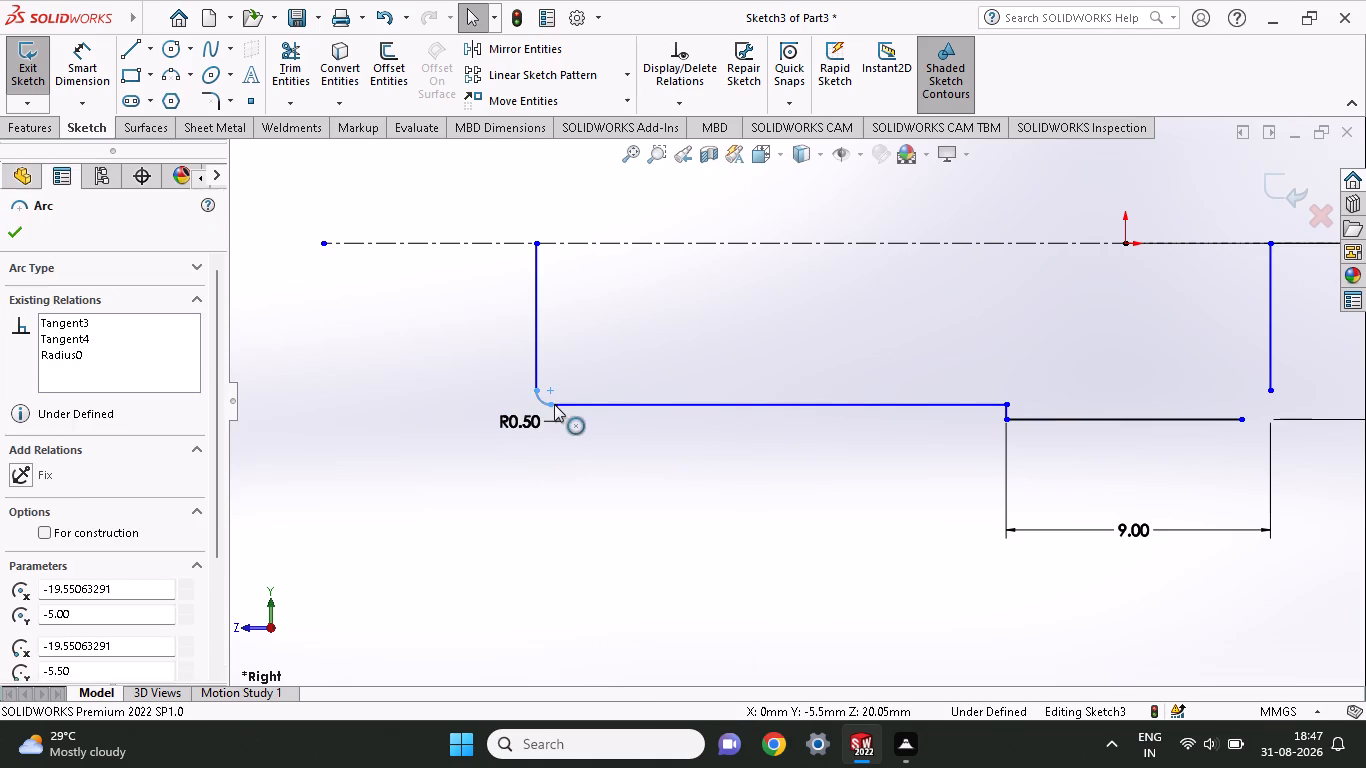
right_click(554, 404)
left_click(488, 583)
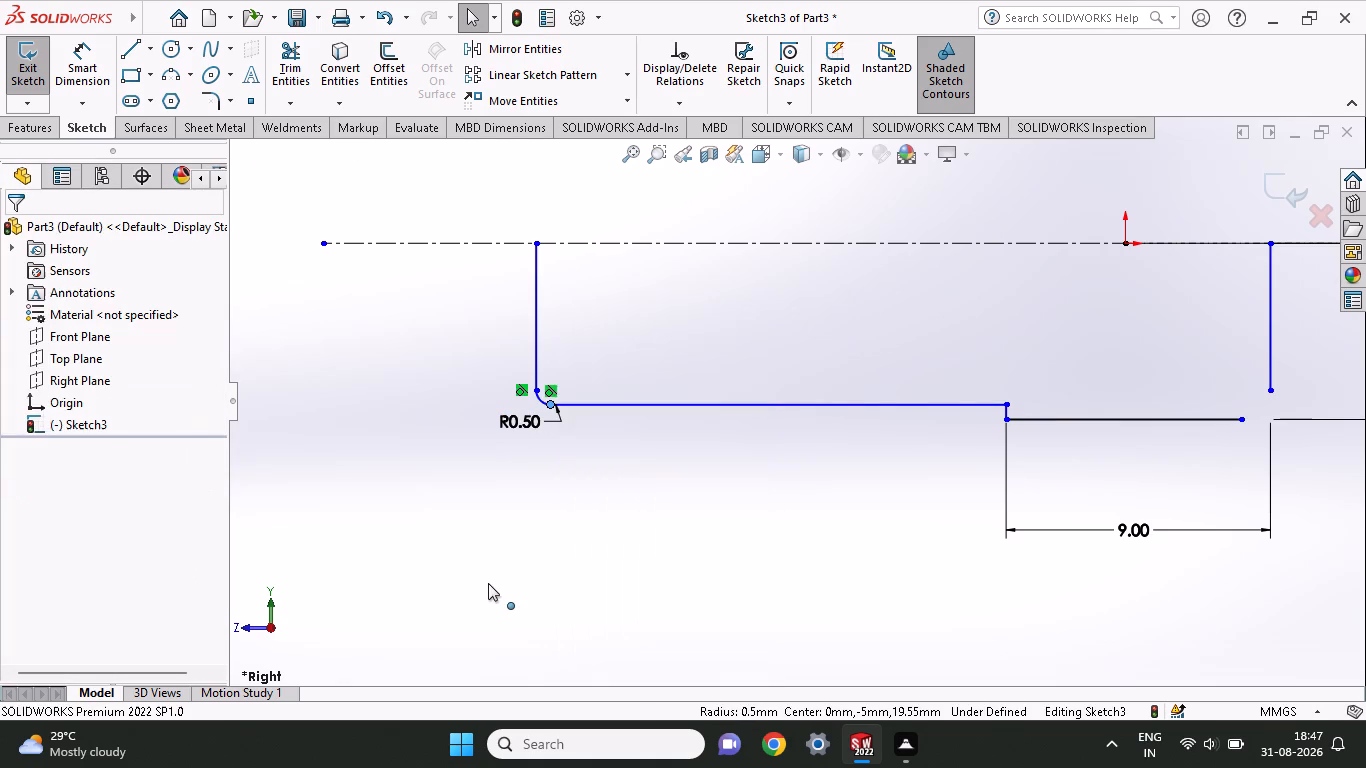
left_click(538, 398)
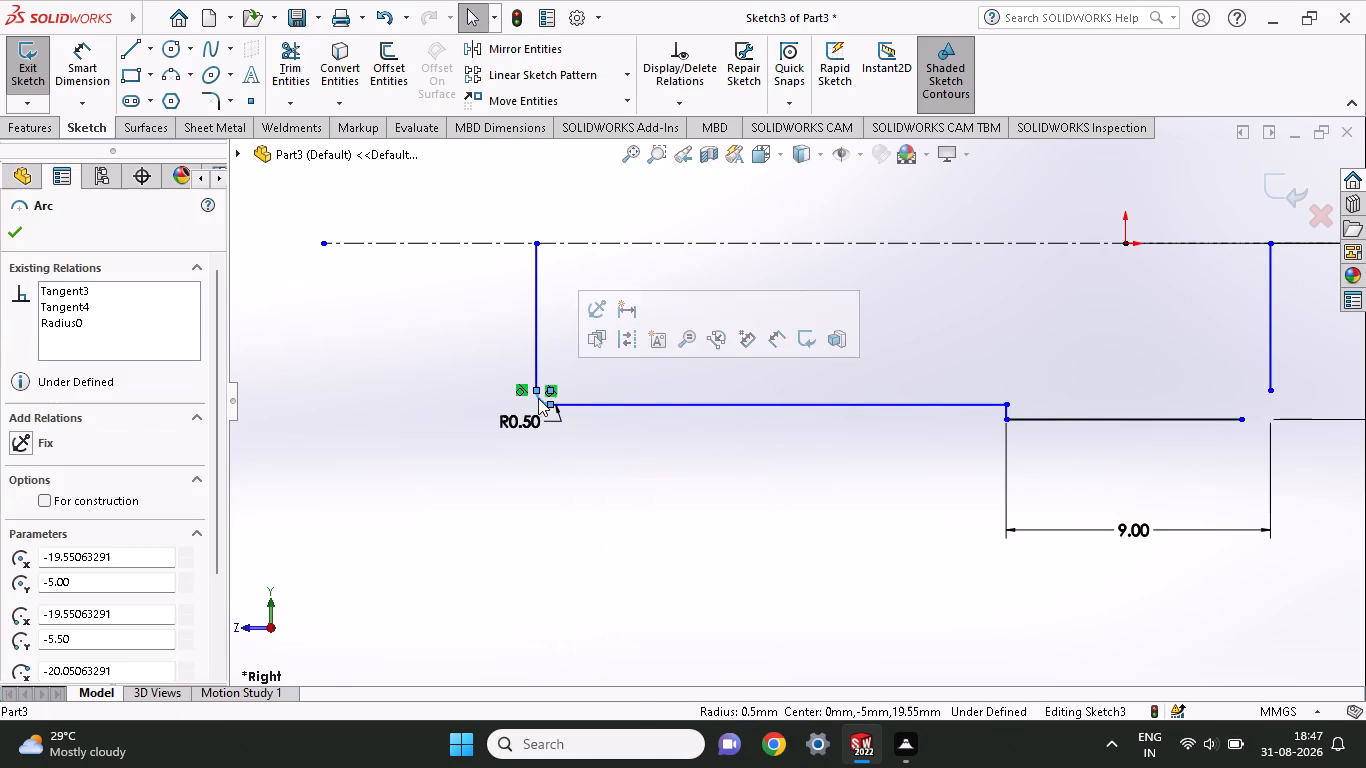
right_click(538, 398)
left_click(580, 673)
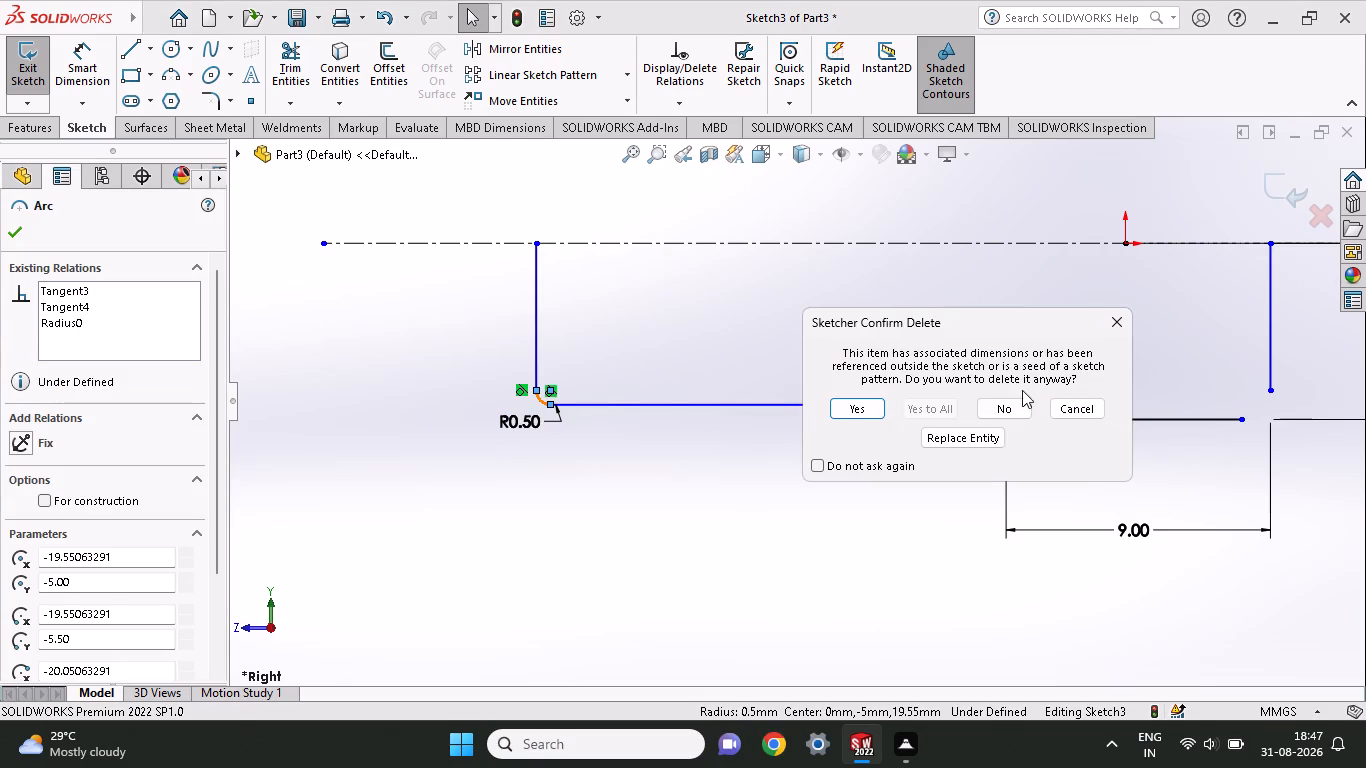
left_click(866, 406)
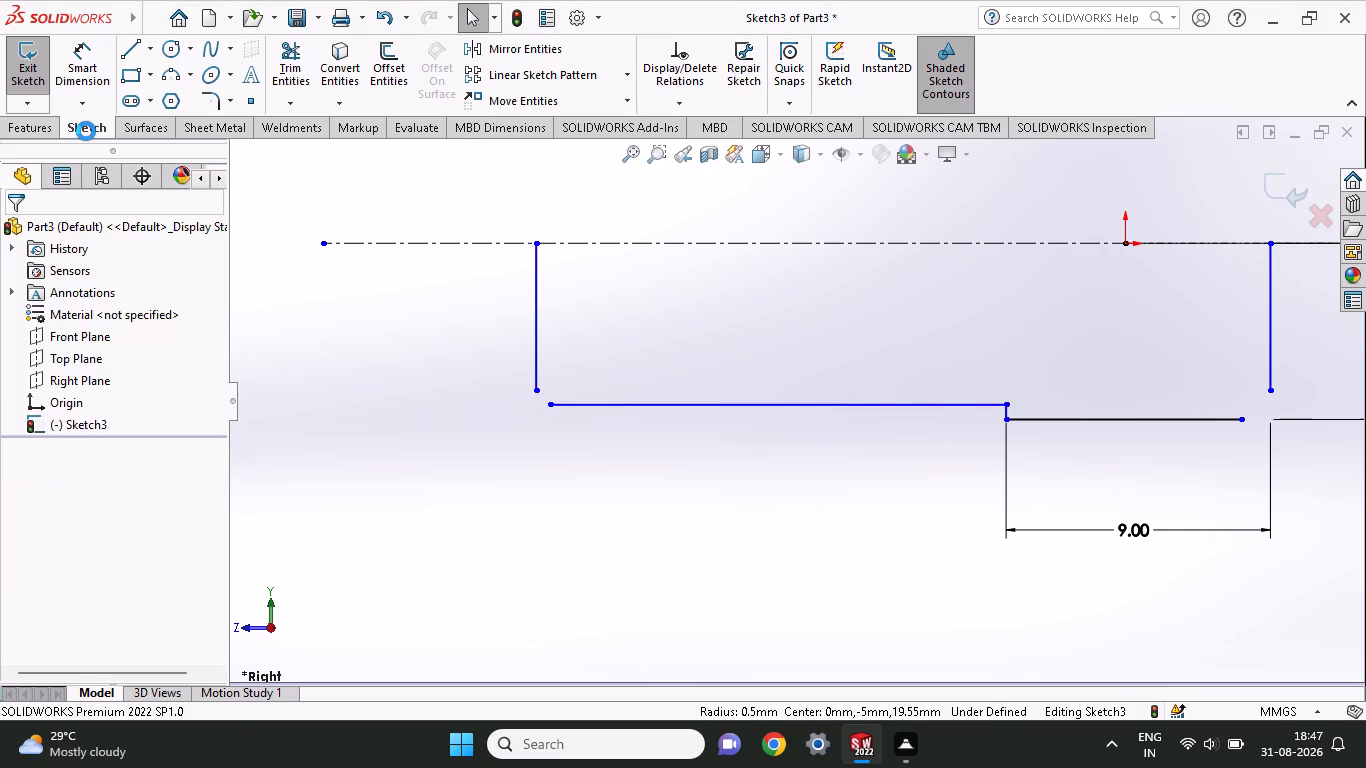
Draw a diagonal line joining the open endpoints of the vertical end line and the long horizontal line where the 0.5 mm fillet was.
left_click(142, 54)
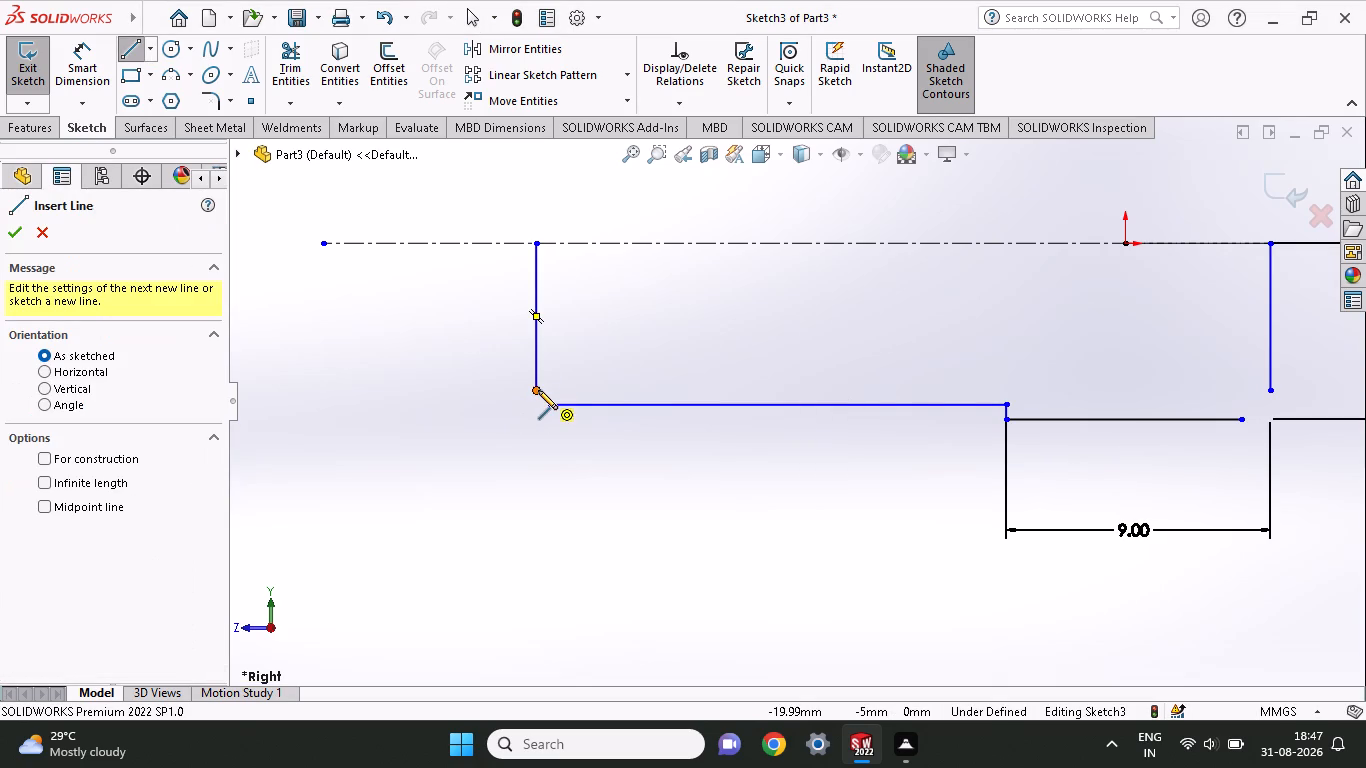
left_click(538, 390)
left_click(553, 404)
key("Escape")
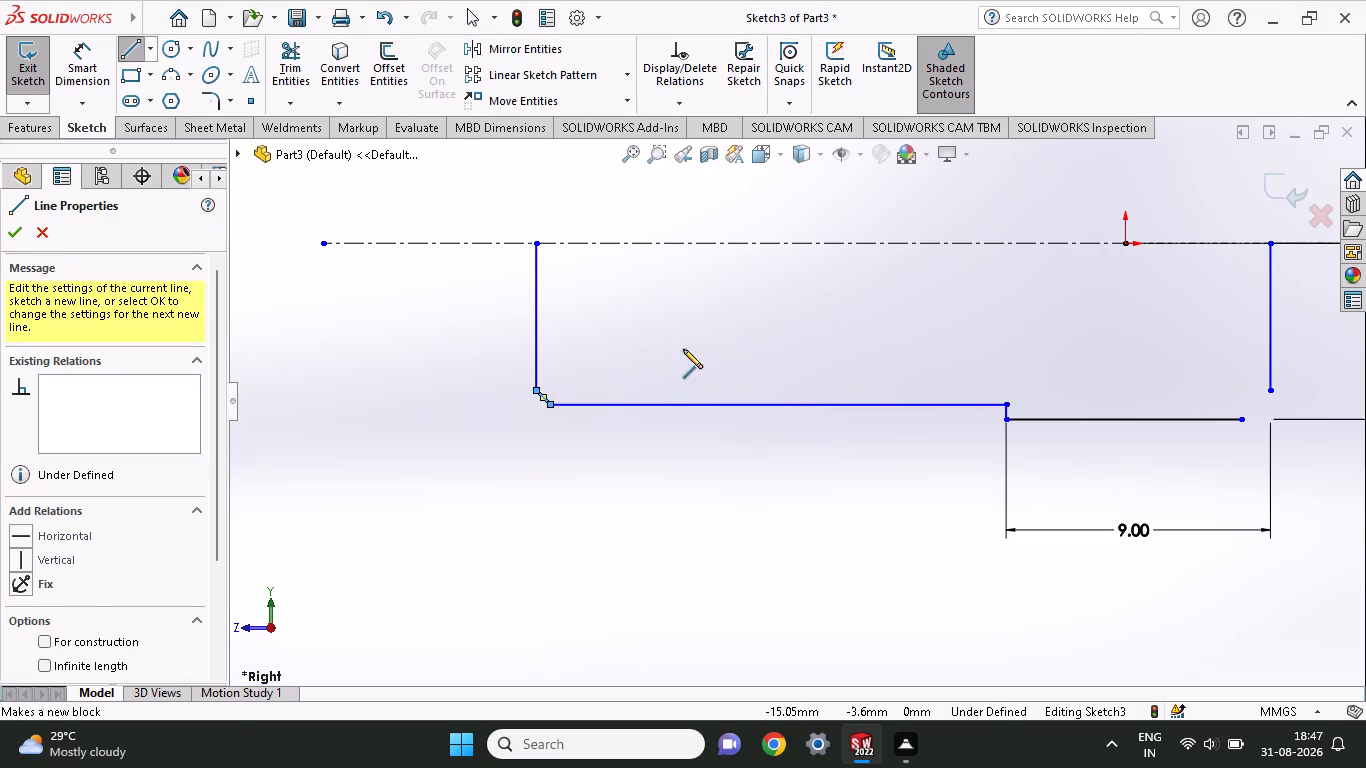
key("Escape")
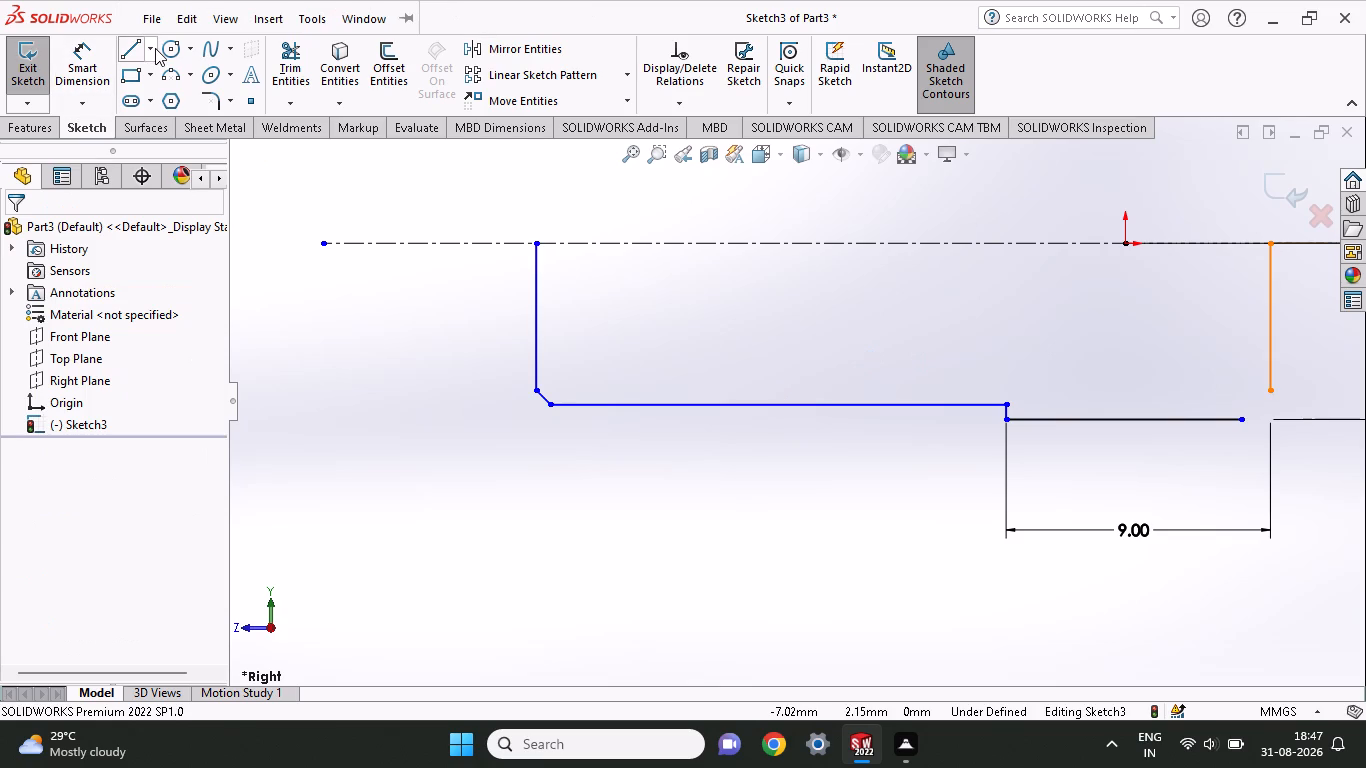
Draw a diagonal line joining the open endpoints of the 9 mm shoulder's horizontal line and its vertical end line.
left_click(130, 44)
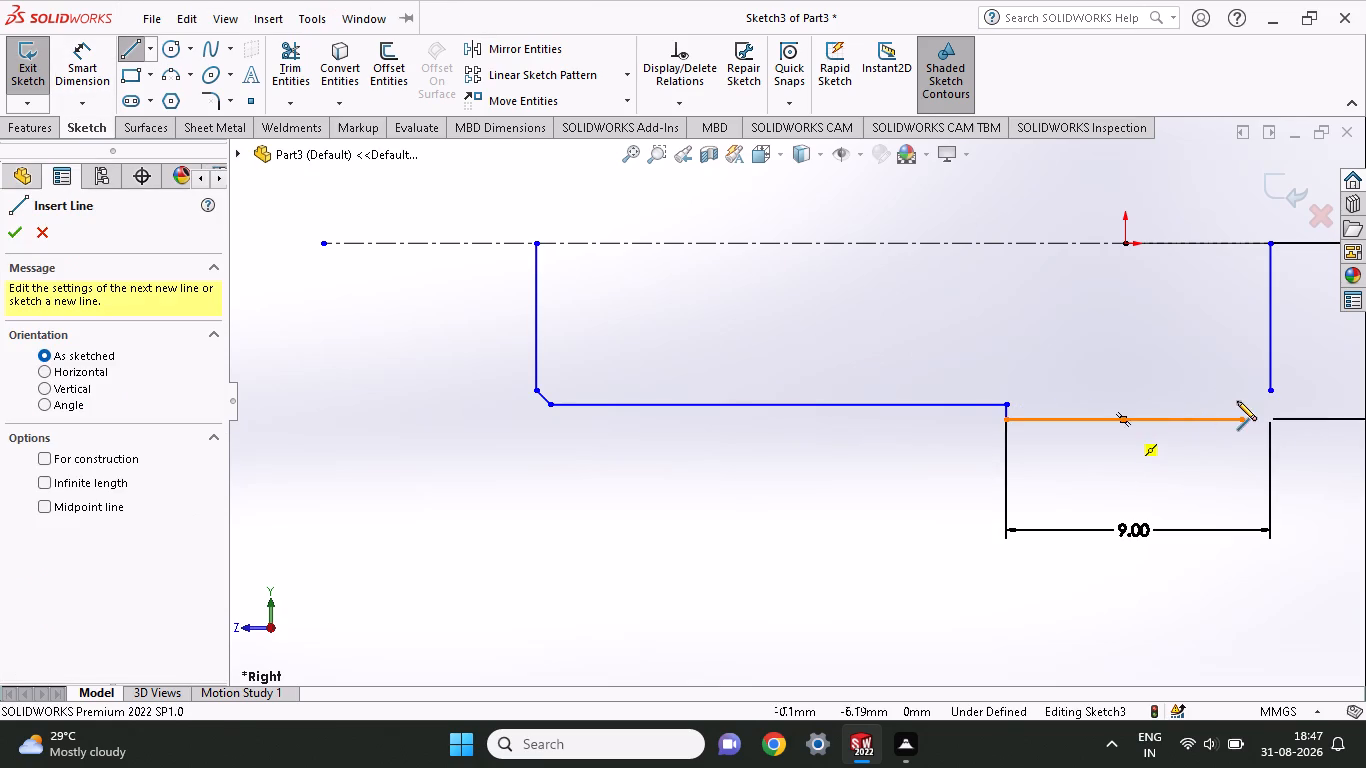
left_click(1272, 388)
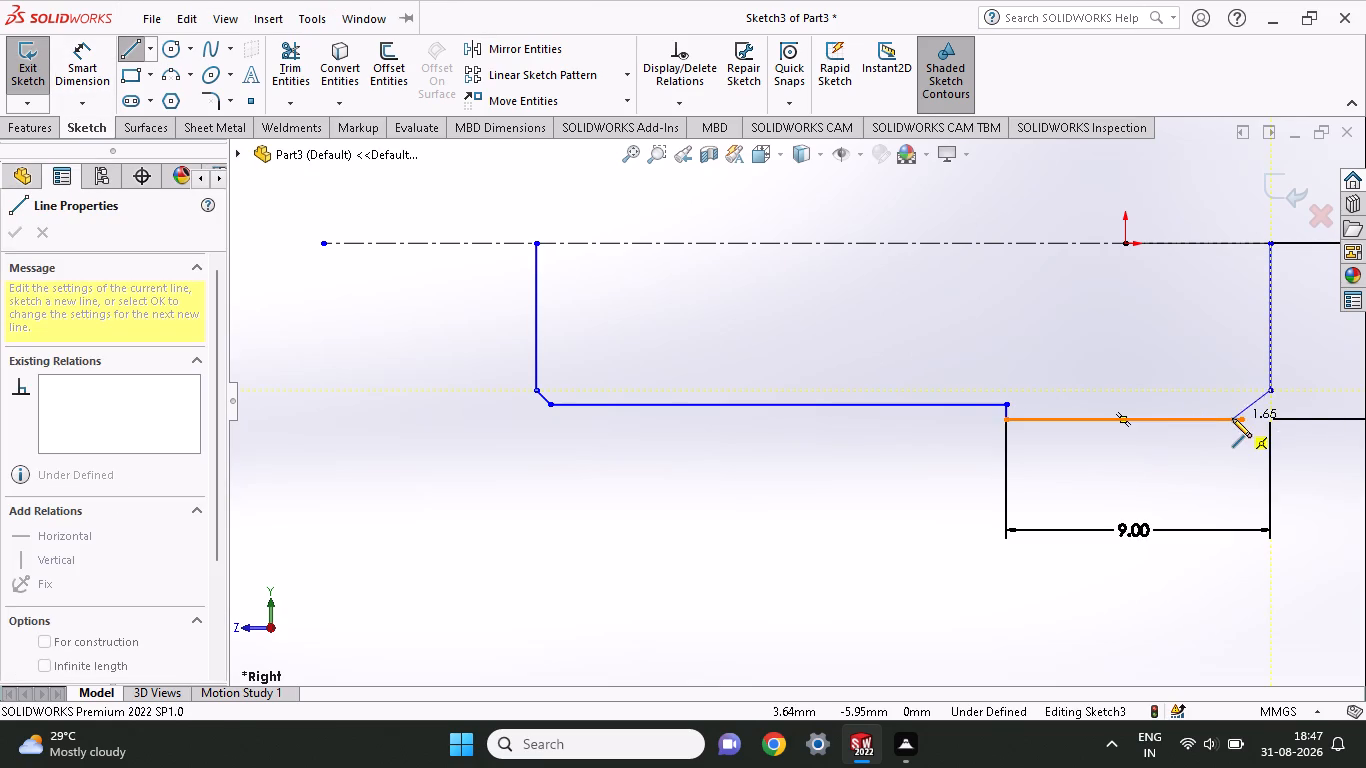
left_click(1241, 418)
key("Escape")
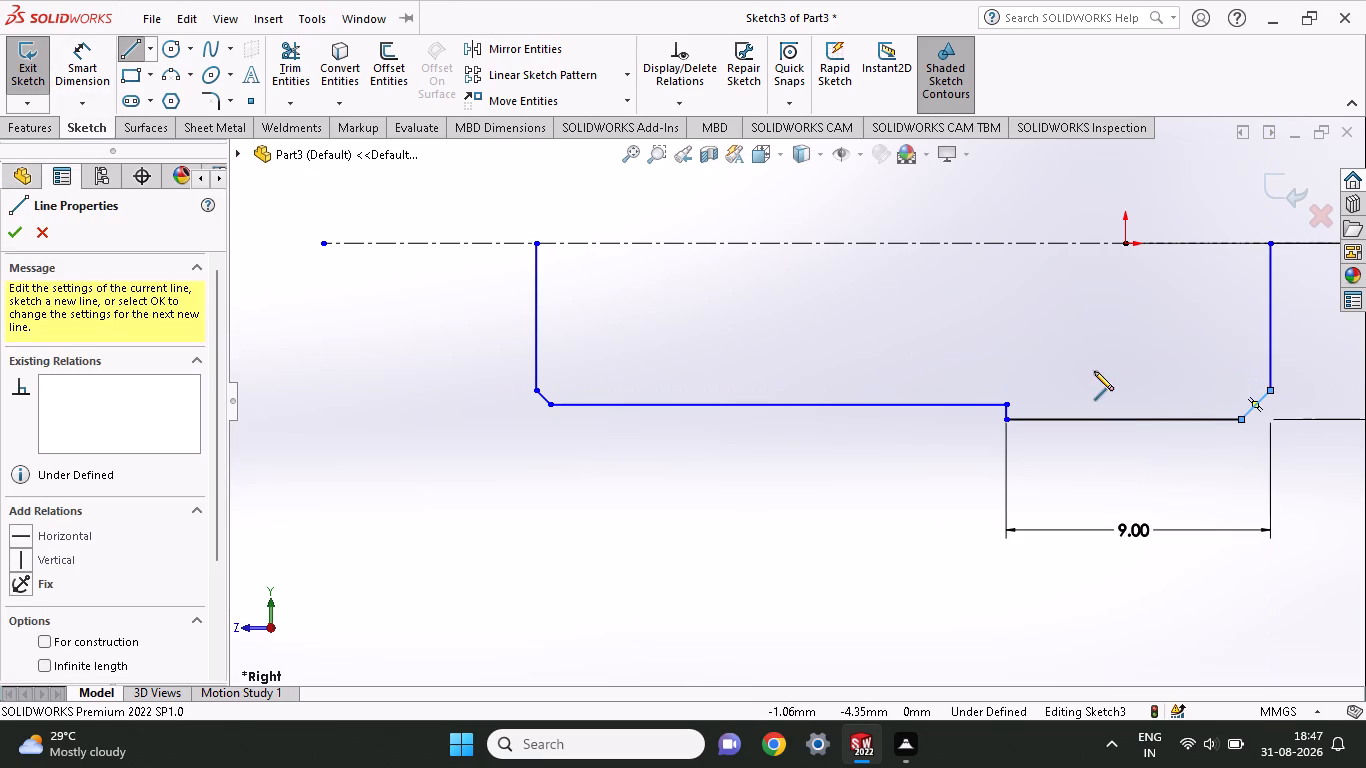
key("Escape")
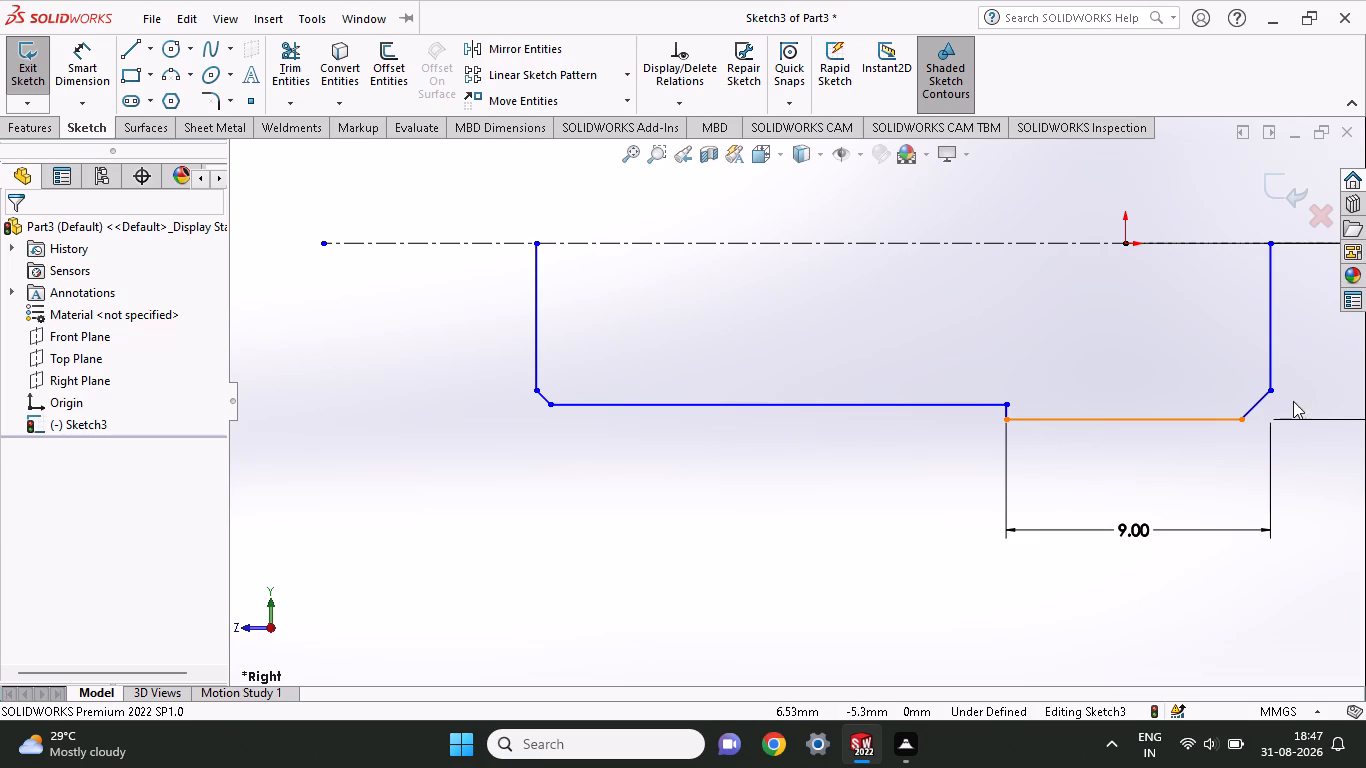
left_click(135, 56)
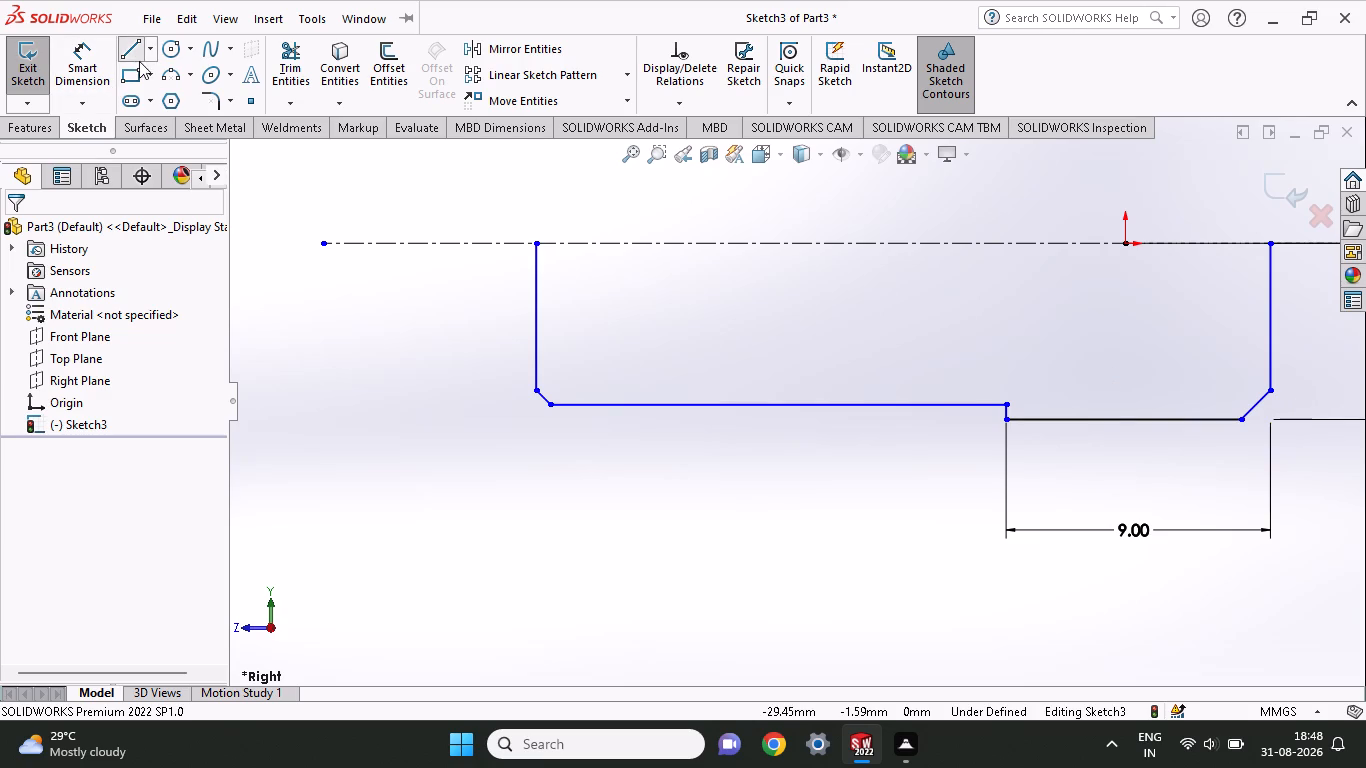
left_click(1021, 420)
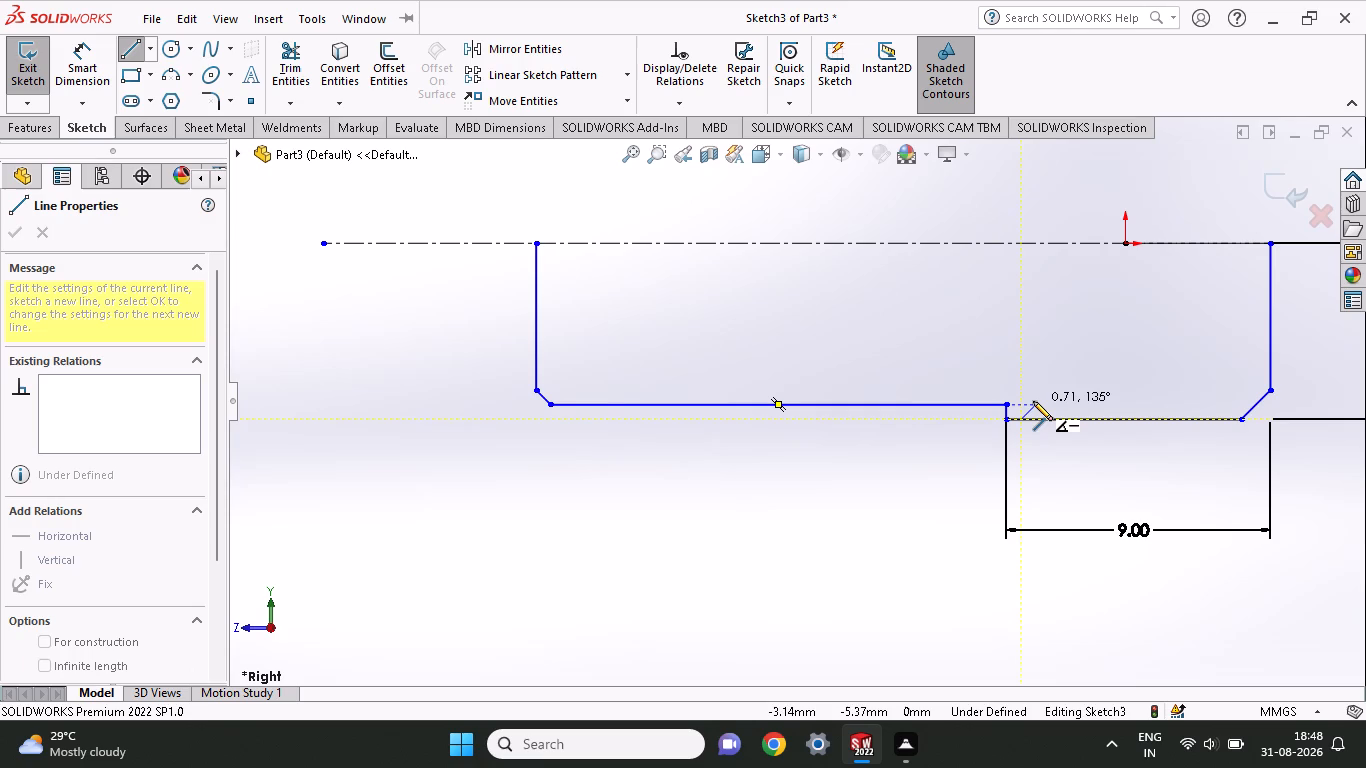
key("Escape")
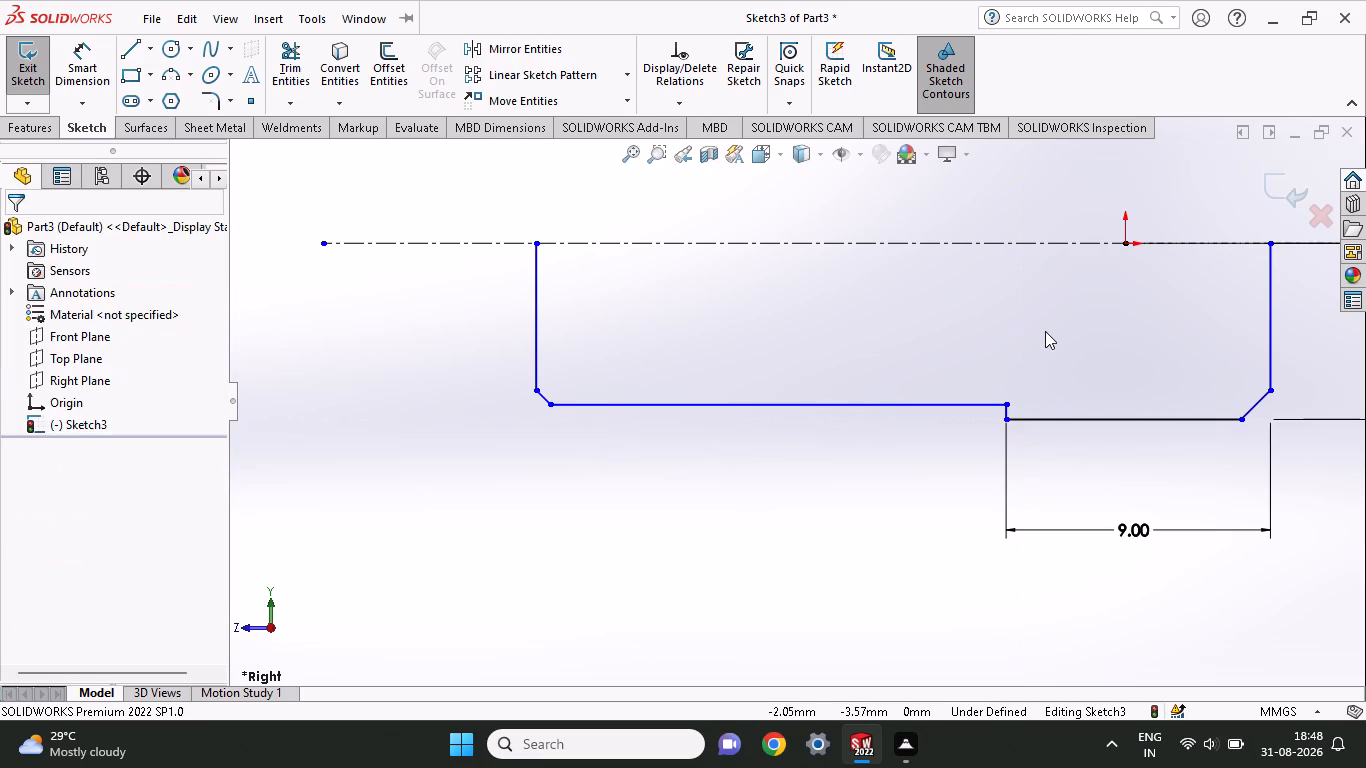
Draw a sloped line about 1.3 mm long from the shoulder's horizontal line near the step to a point just above the step's upper corner.
left_click(117, 48)
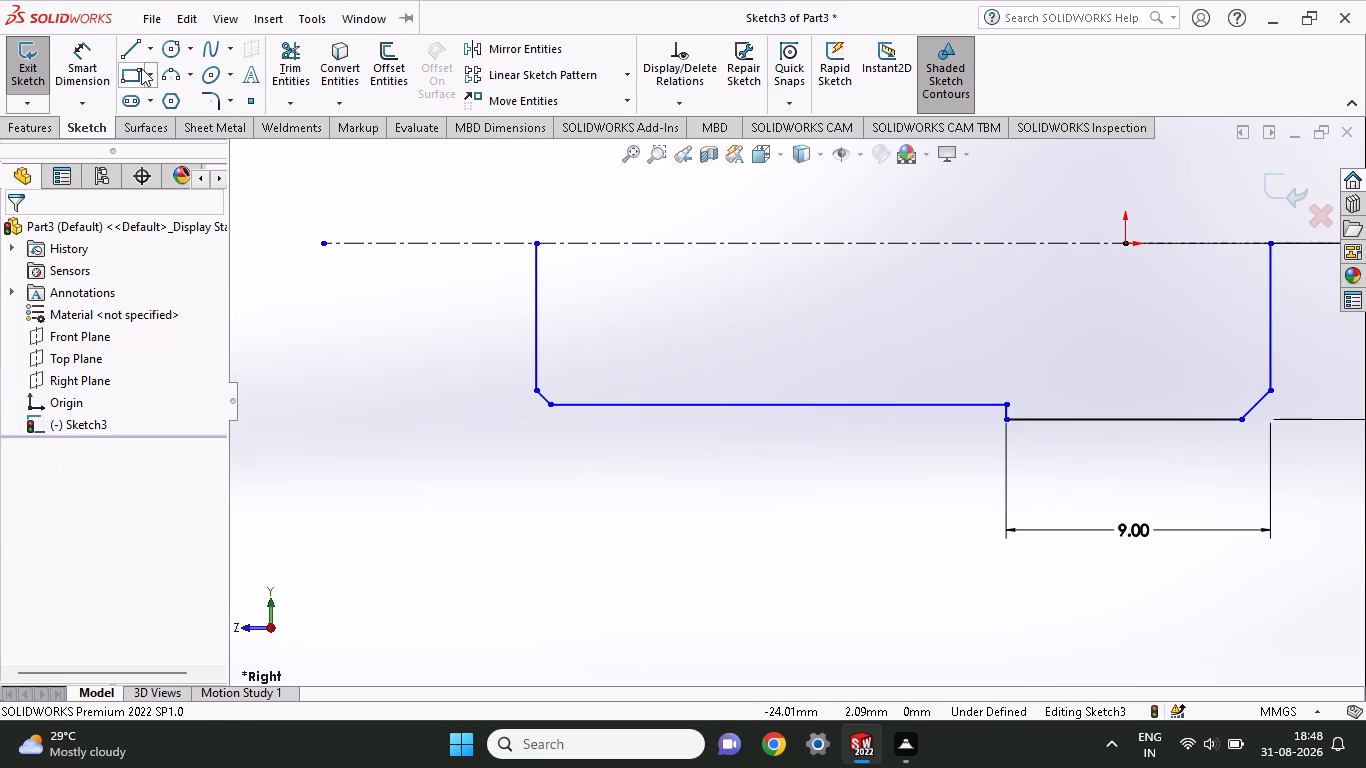
left_click(138, 52)
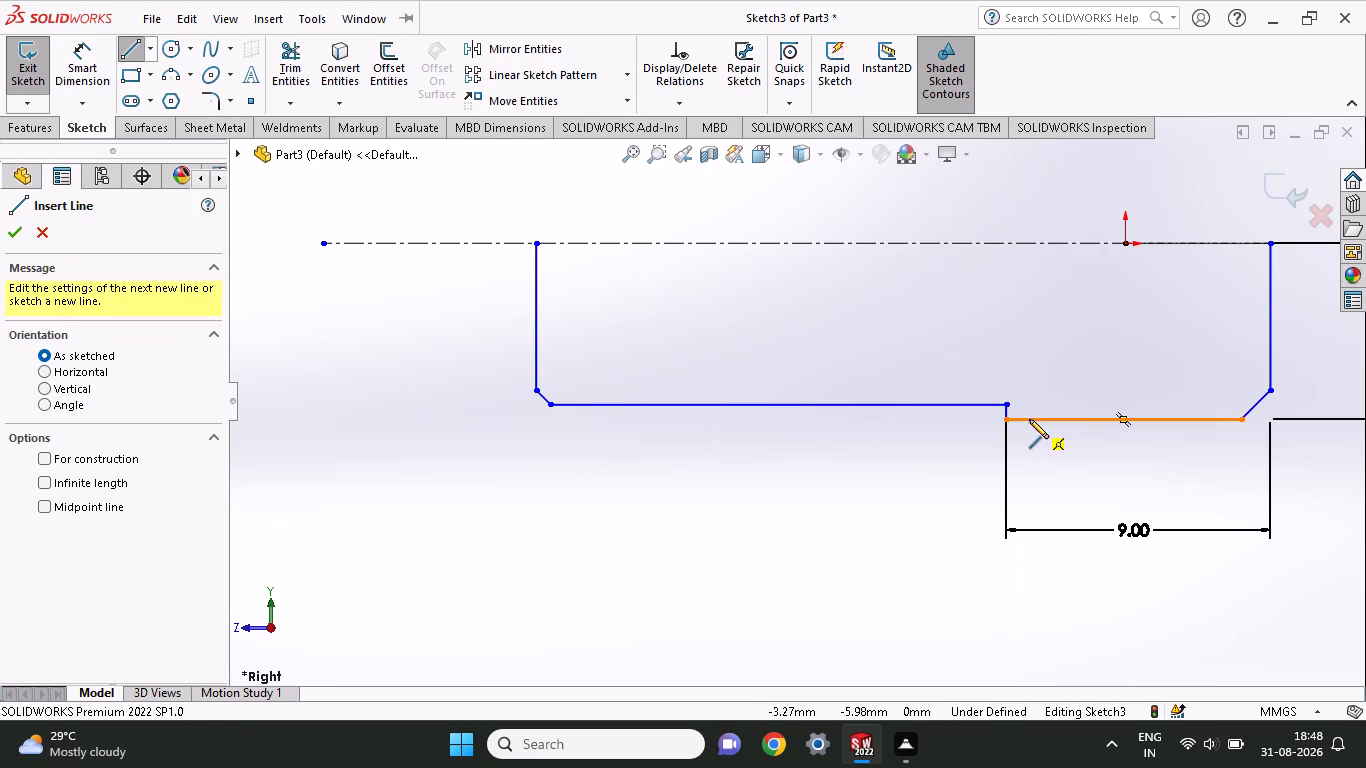
left_click(1029, 419)
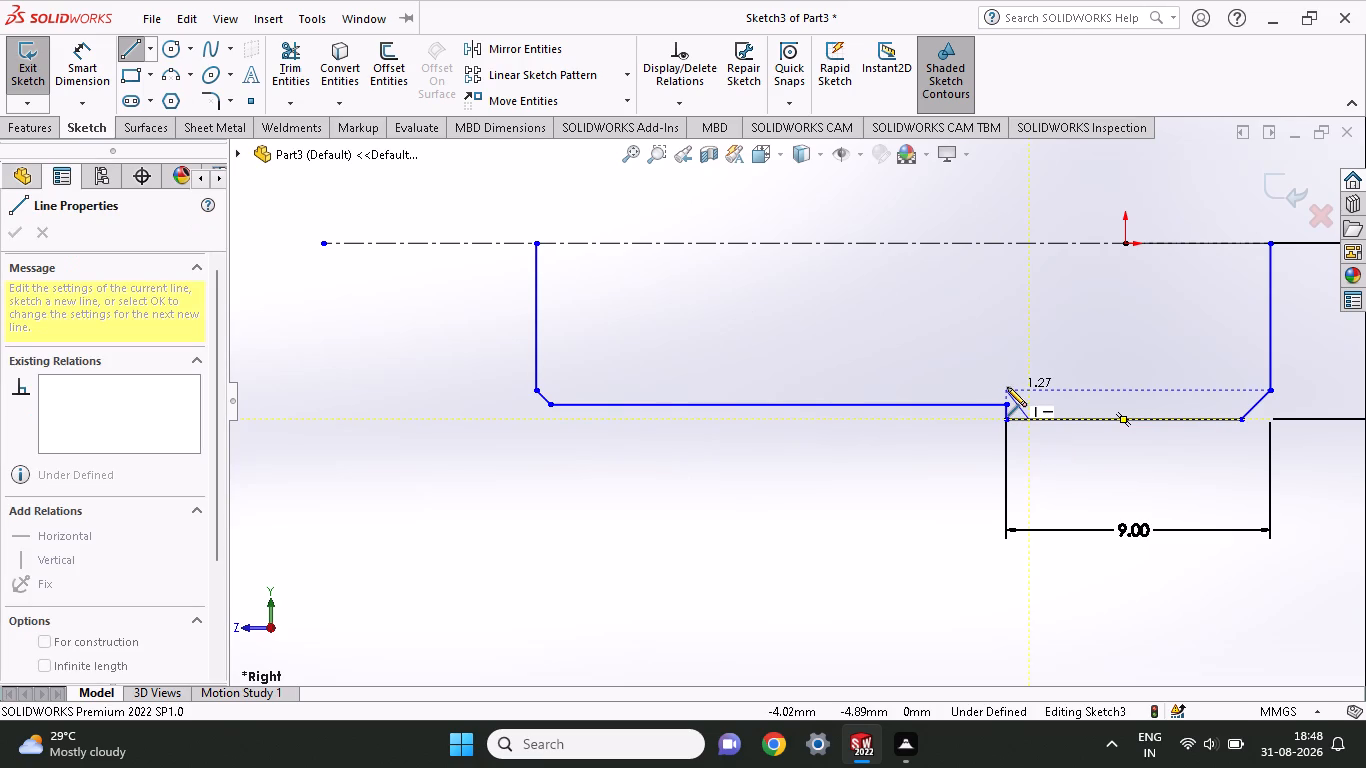
left_click(1007, 387)
key("Escape")
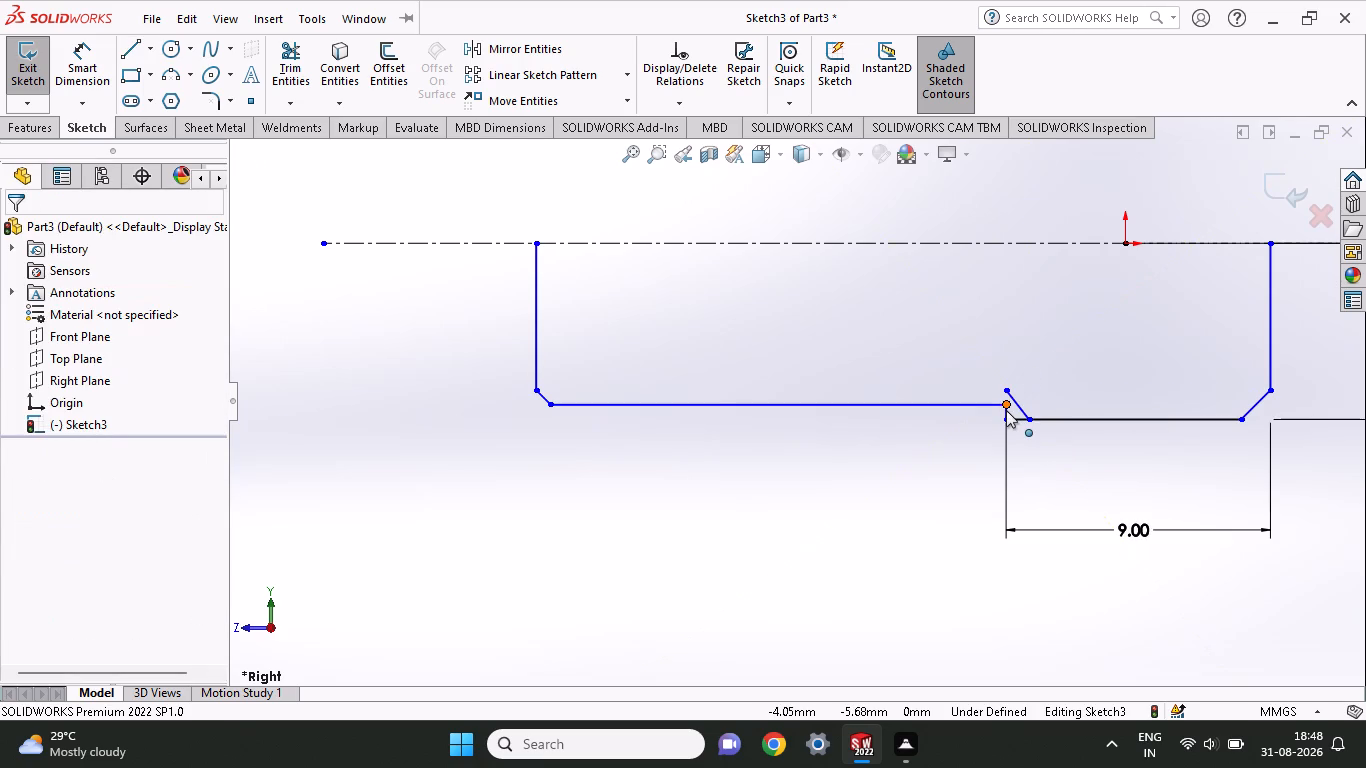
left_click(1006, 410)
key("Escape")
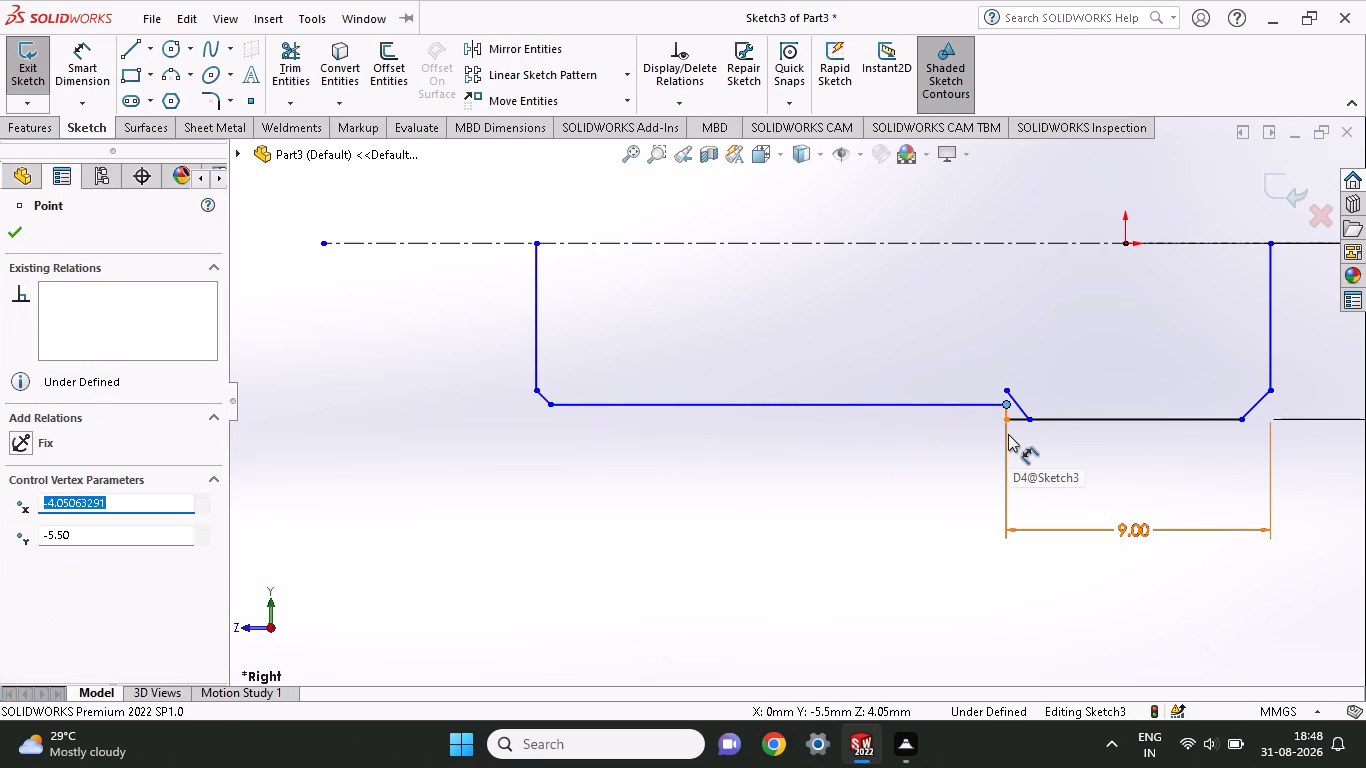
key("Escape")
Trim to closest the short end of the shoulder's horizontal line between the vertical step line and the new sloped line.
left_click(299, 56)
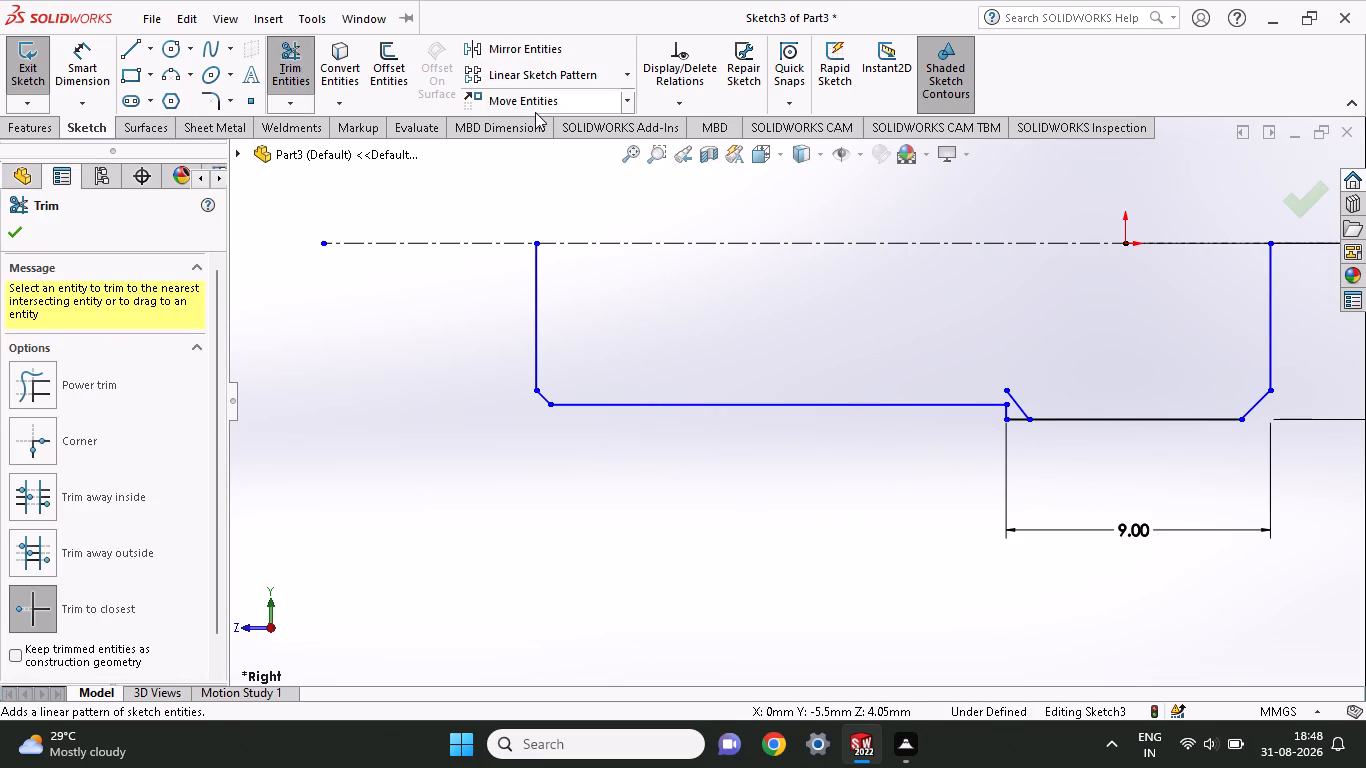
left_click(294, 74)
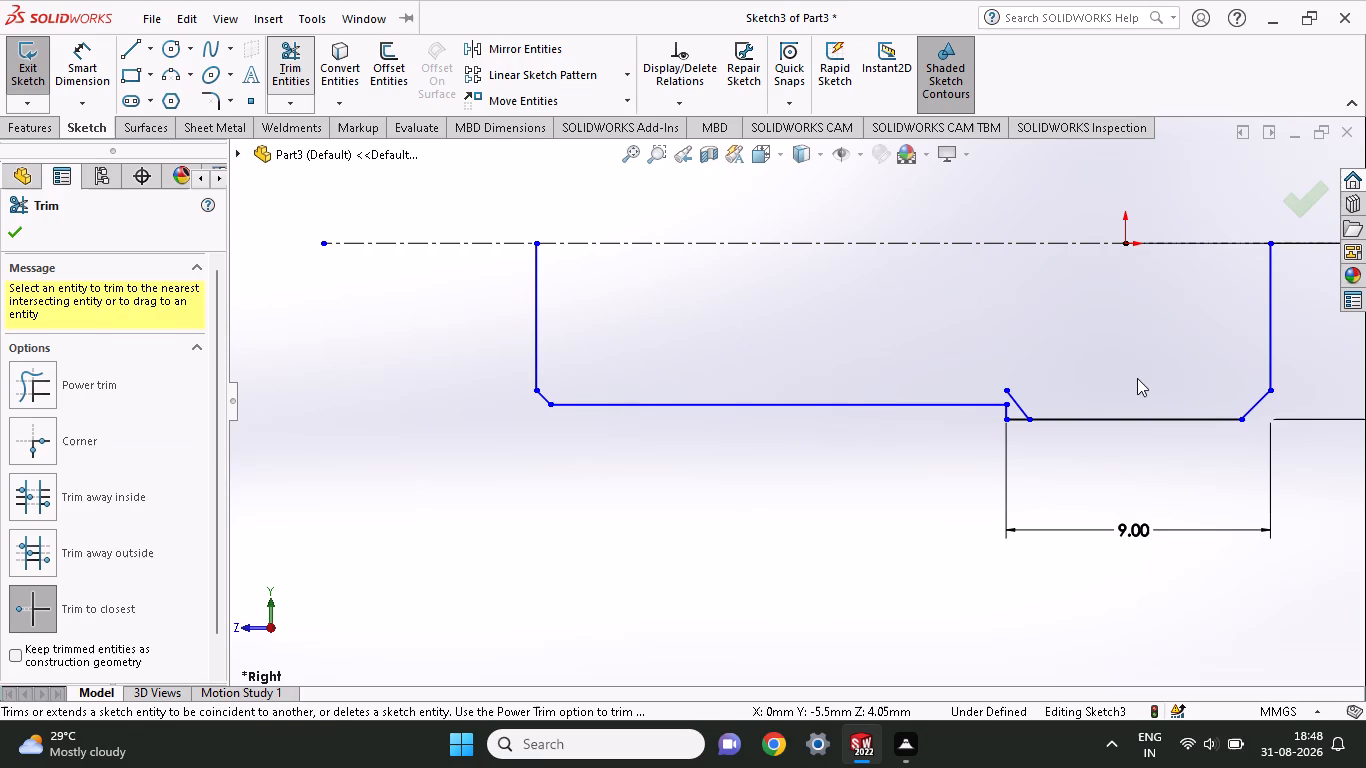
left_click(1015, 423)
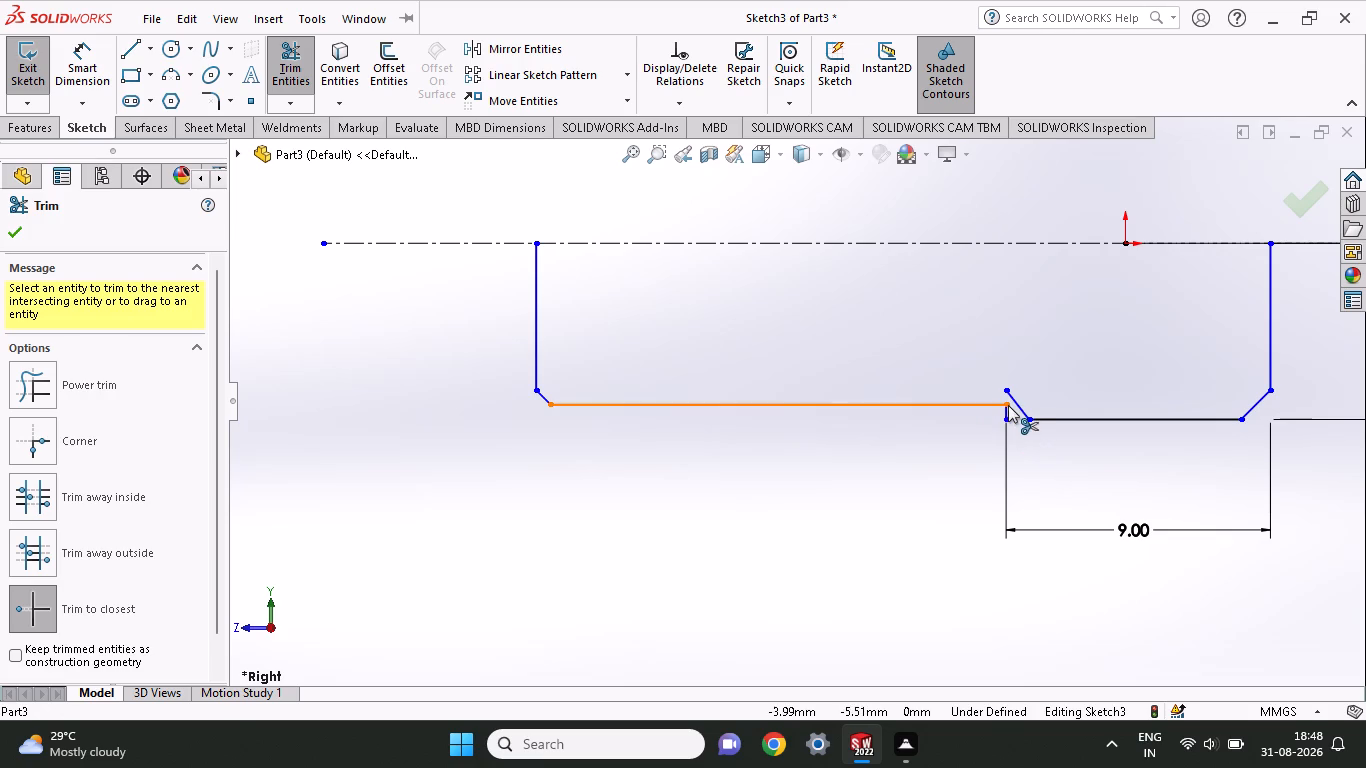
Trim away the long horizontal profile line and the leftover short vertical step line beside the shoulder's sloped line.
left_click(1005, 410)
left_click(1004, 411)
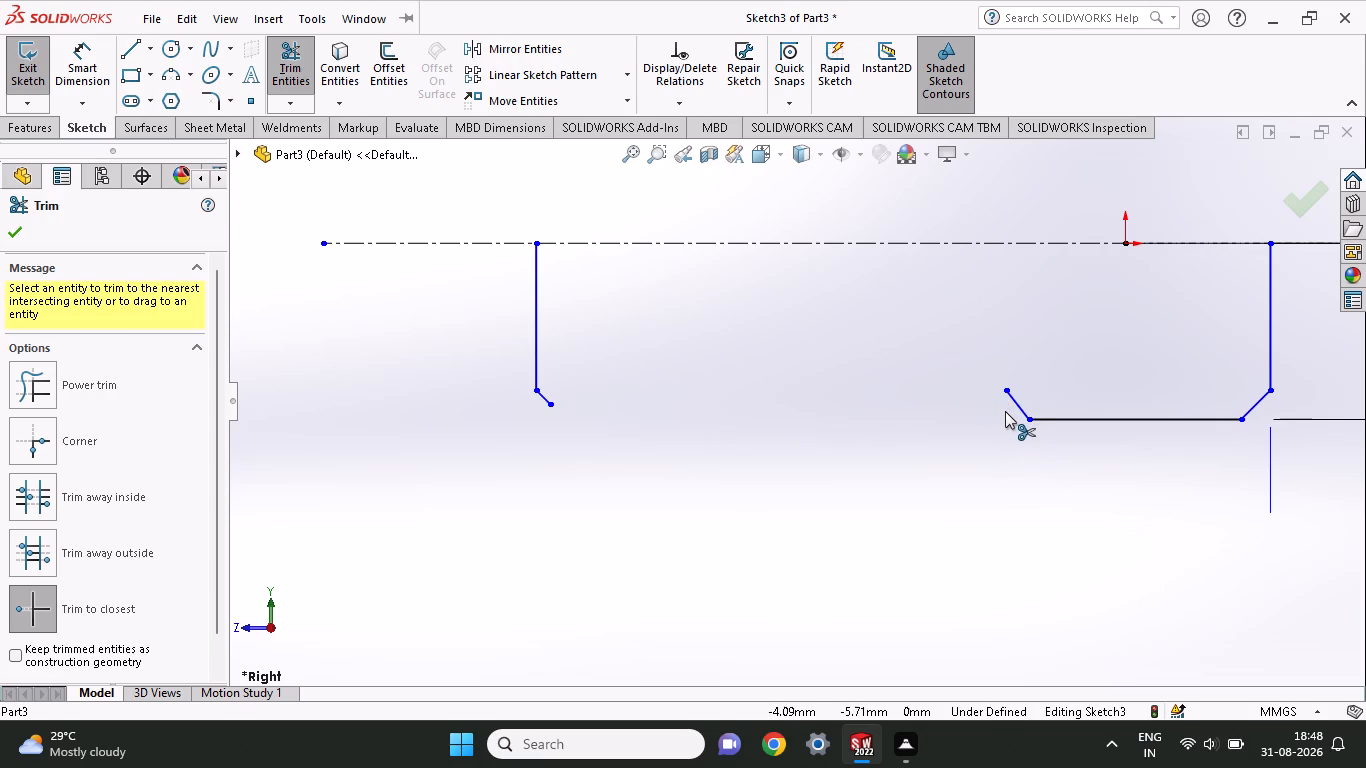
Draw a horizontal line about 1.7 mm long from the free upper end of the shoulder's sloped line, heading away from the shoulder.
left_click(147, 56)
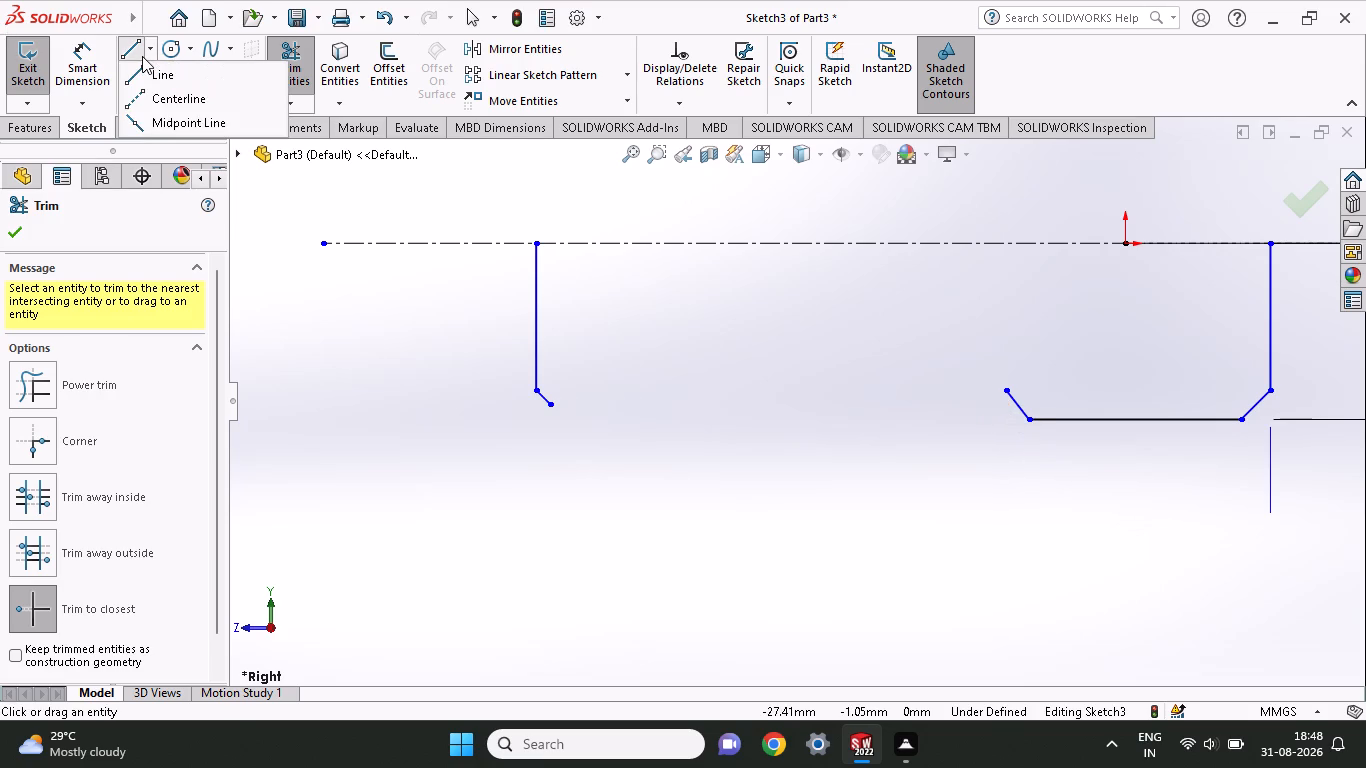
left_click(135, 55)
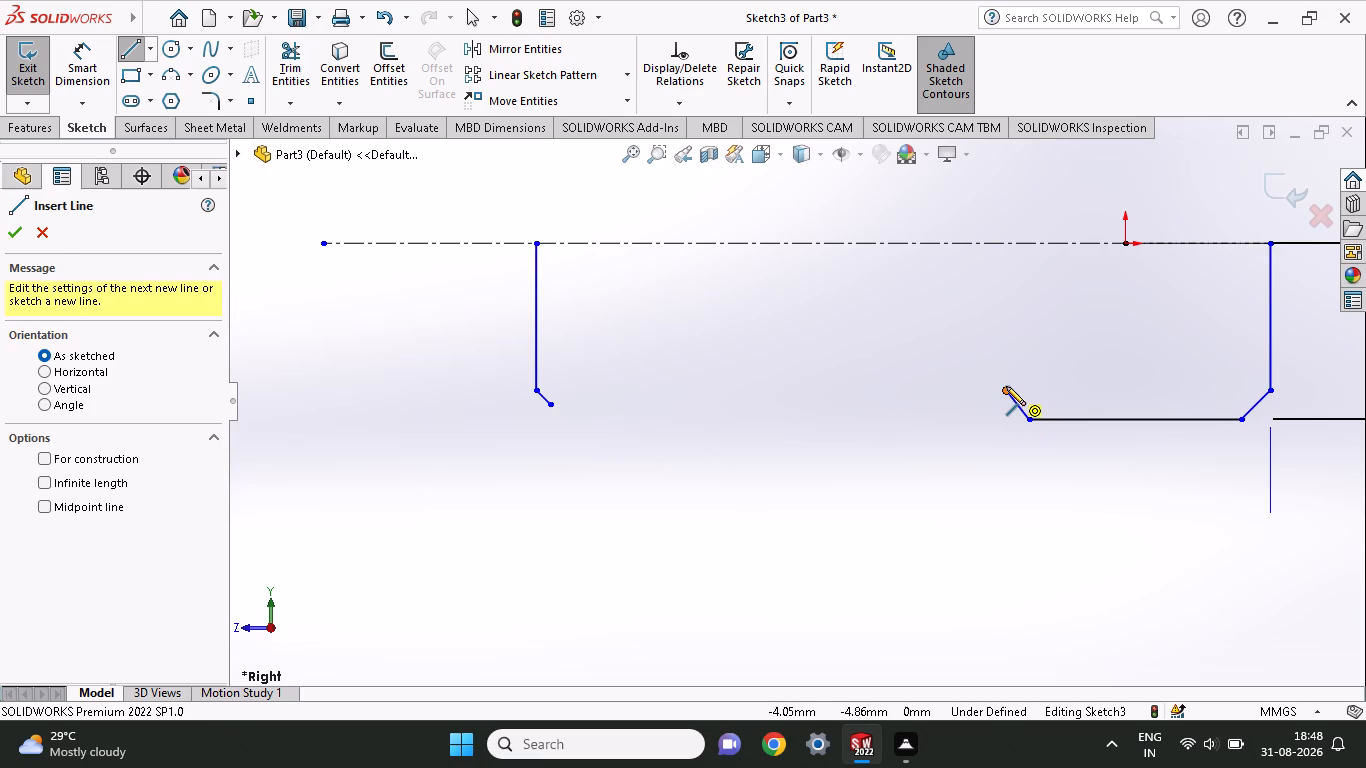
left_click(1006, 386)
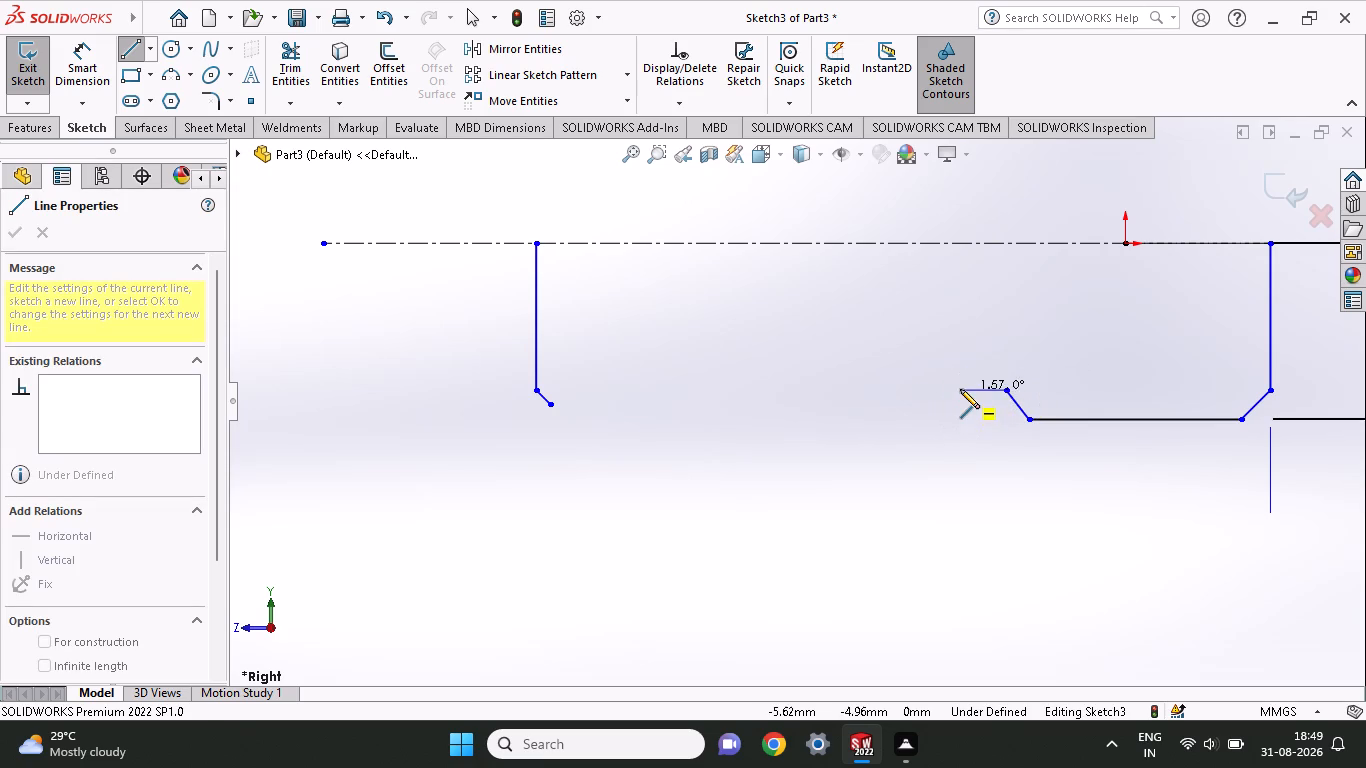
left_click(955, 394)
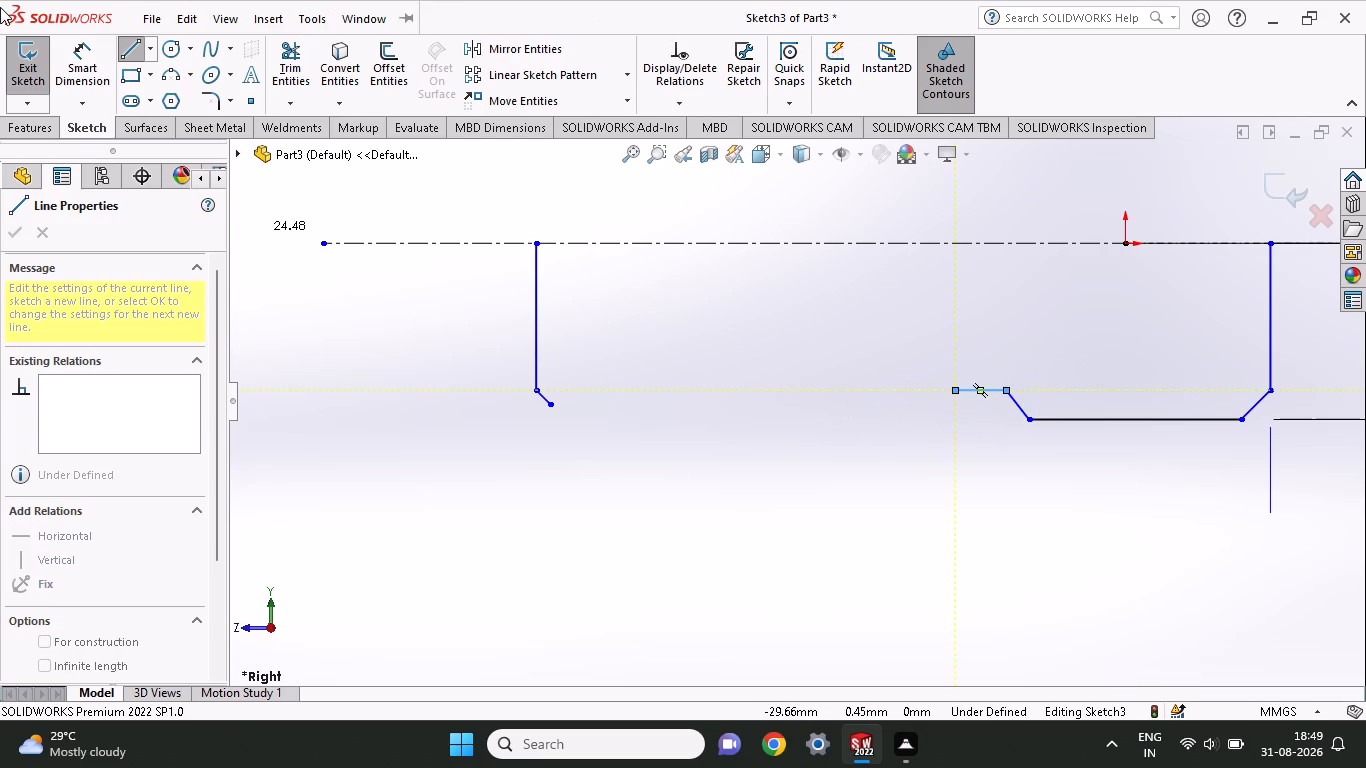
Dimension the new short horizontal line between its two endpoints and set it to 2 mm.
left_click(72, 78)
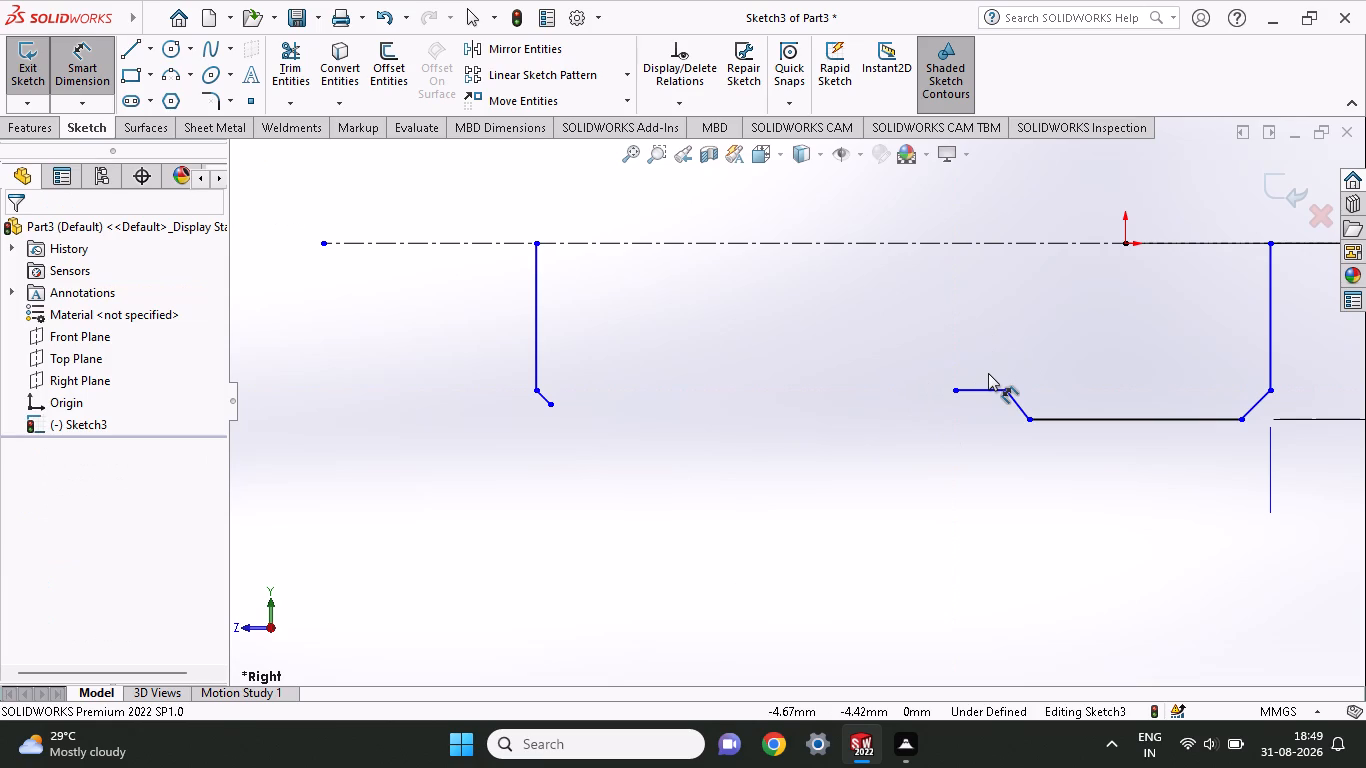
left_click(1007, 396)
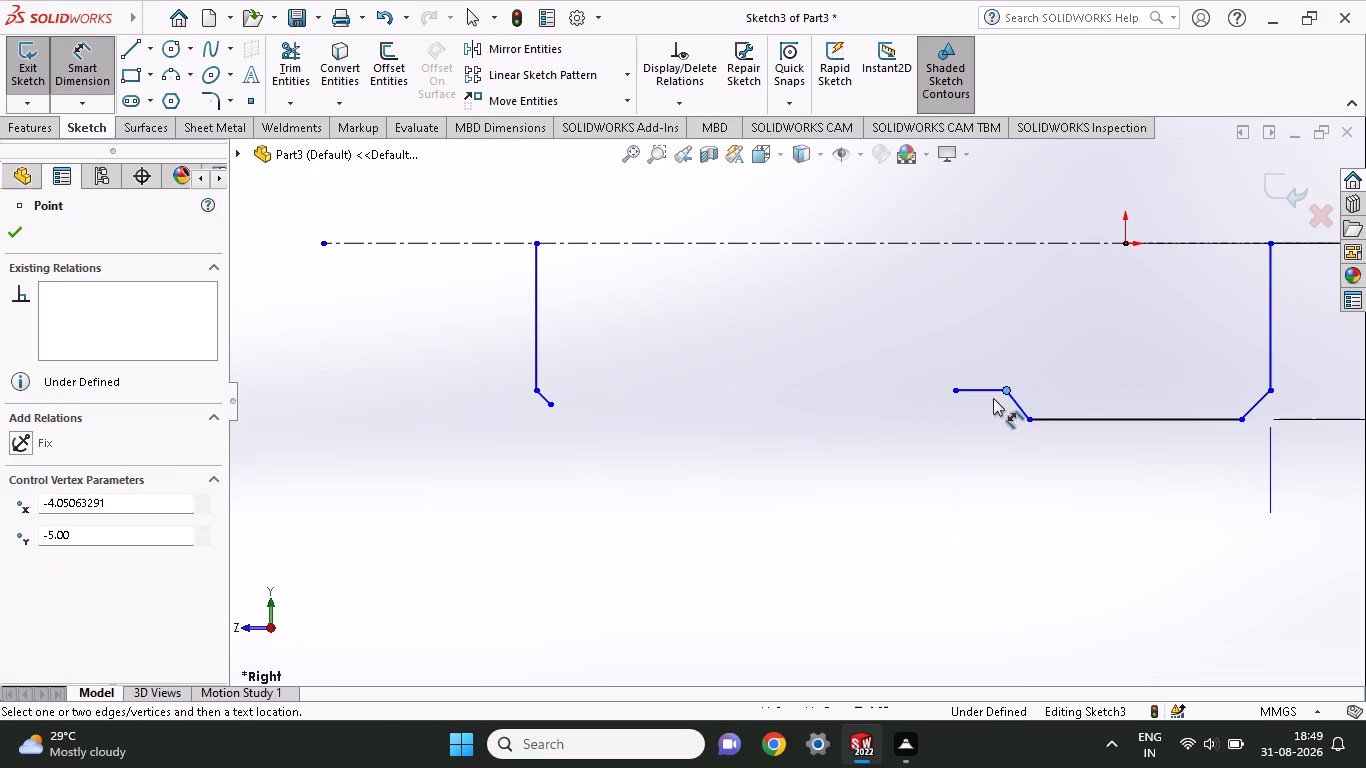
left_click(956, 392)
left_click(998, 469)
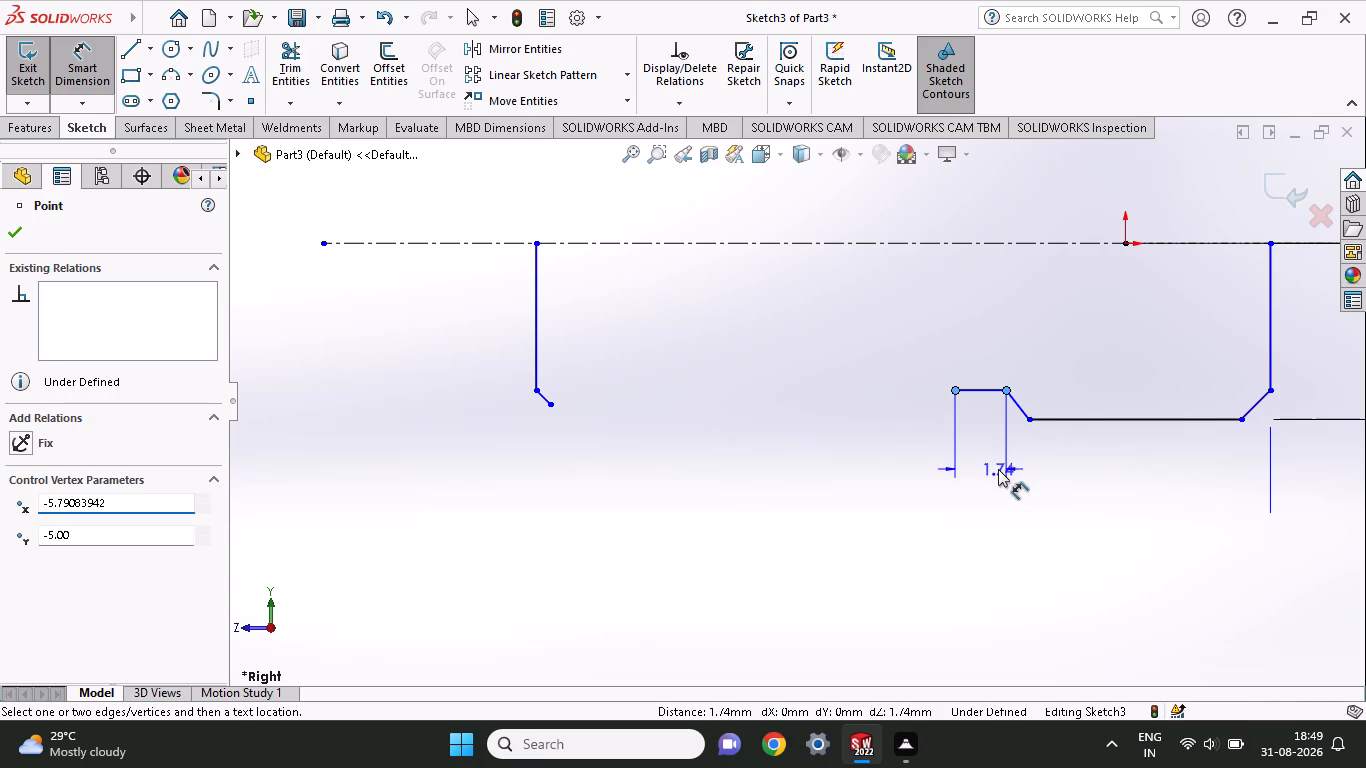
key("2")
key("Return")
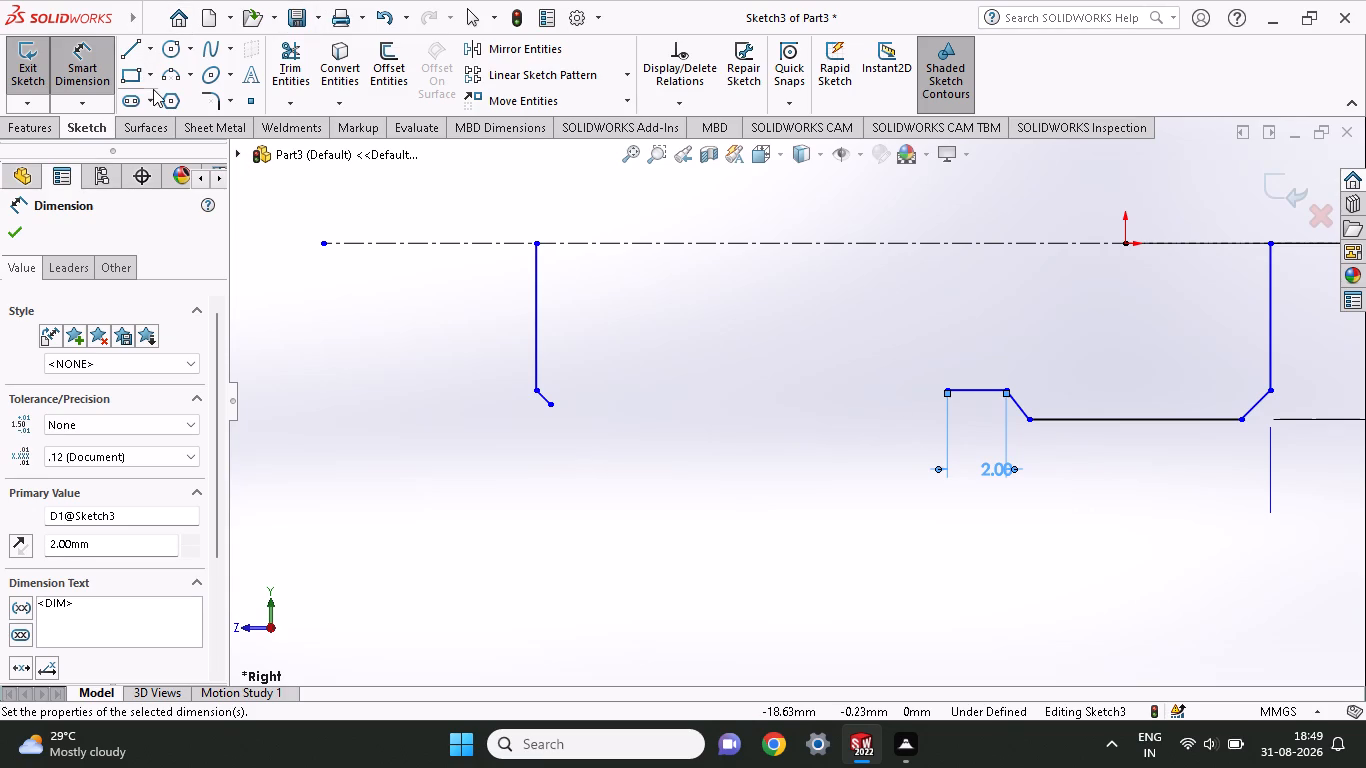
Draw a horizontal line about 12.9 mm long from the far end's chamfer towards the groove and join it to the 2 mm line with a short sloped line.
left_click(140, 47)
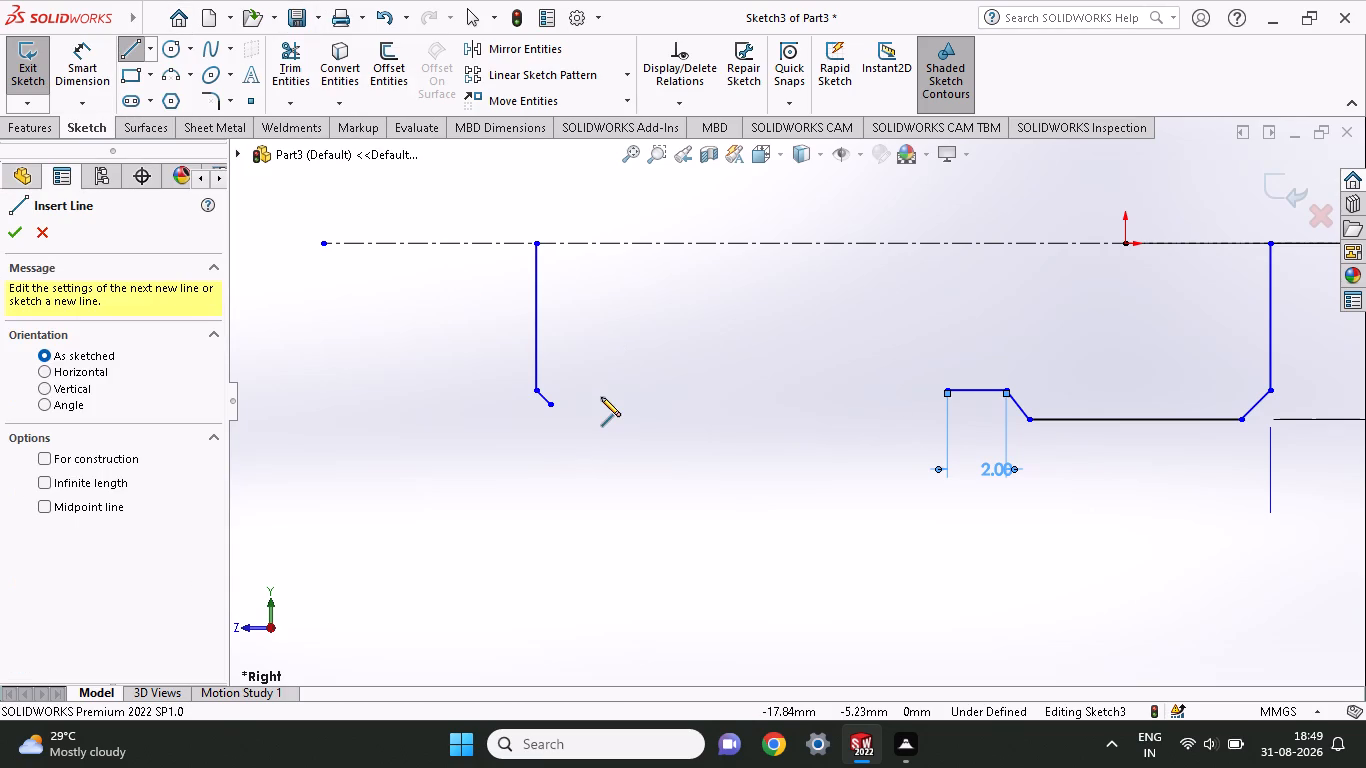
left_click(553, 402)
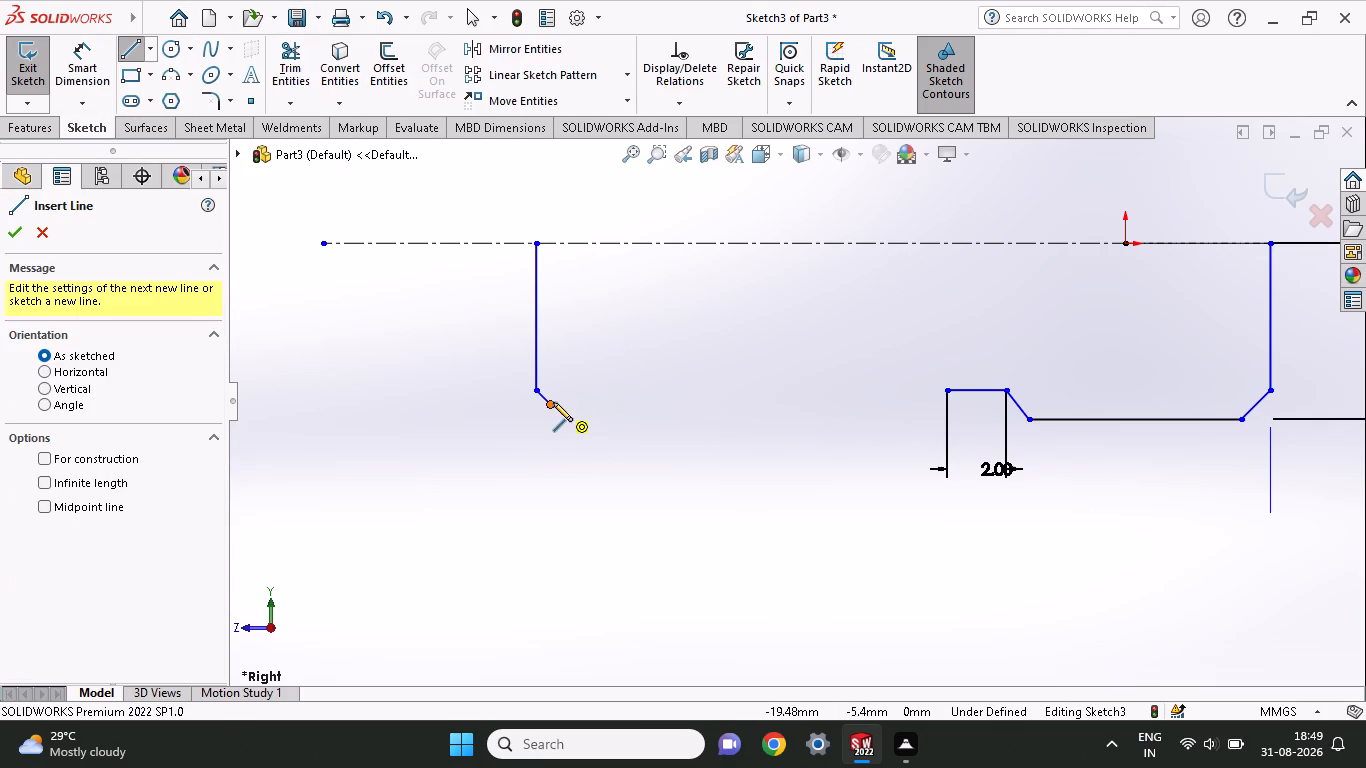
left_click(930, 404)
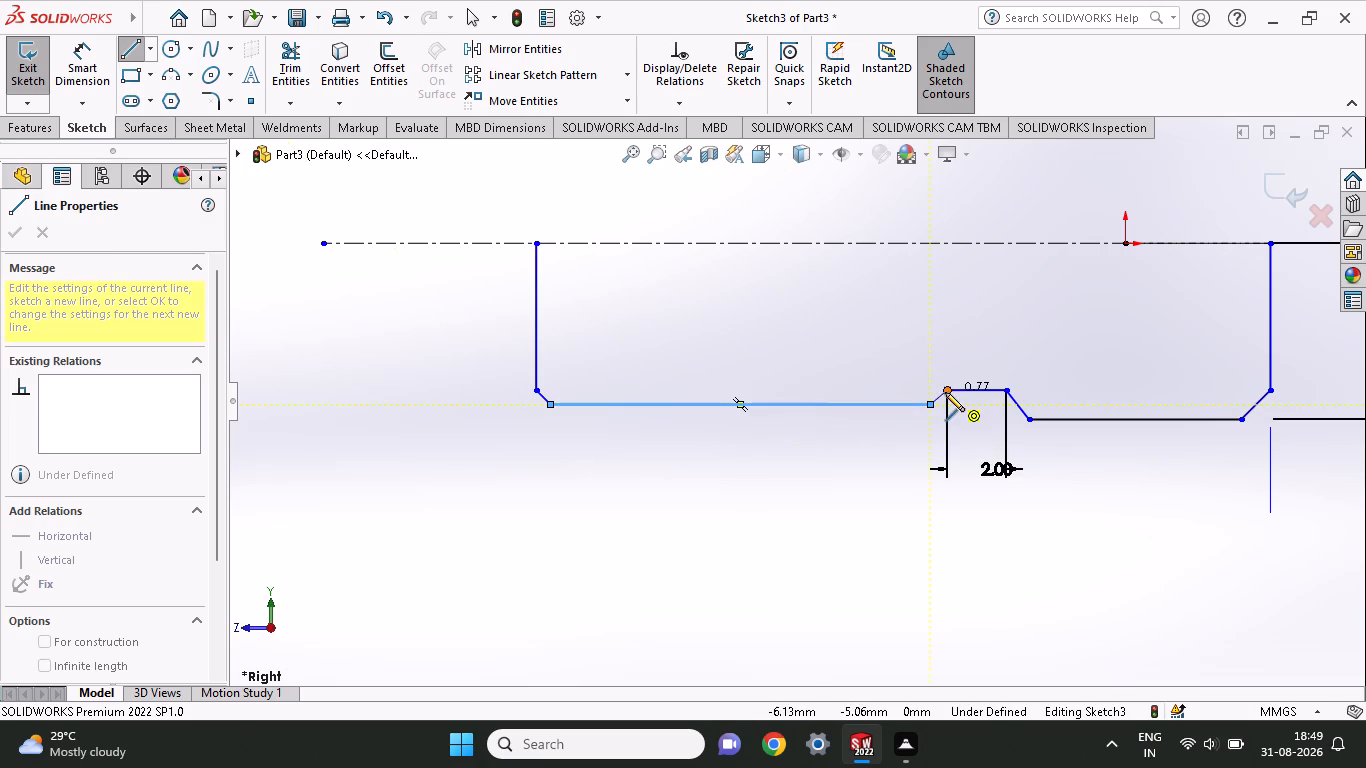
left_click(945, 392)
right_click(909, 364)
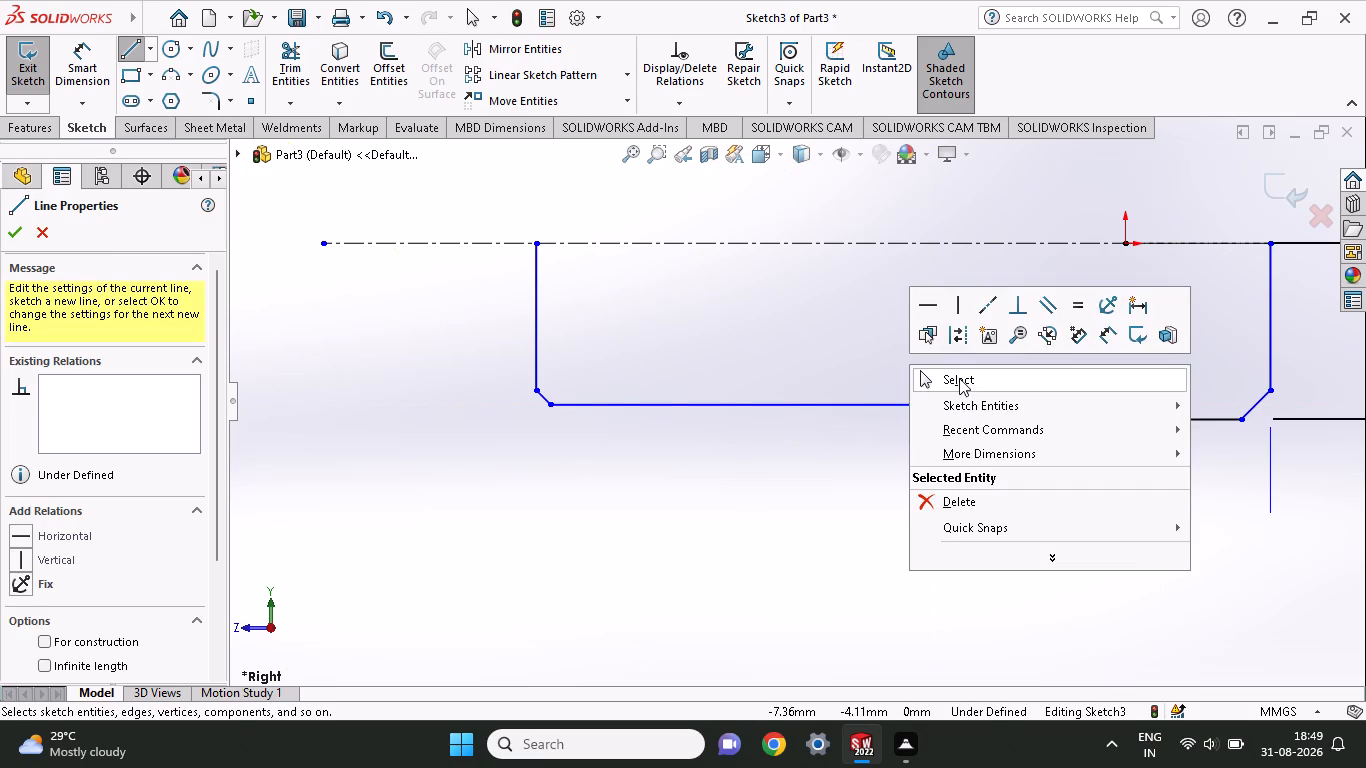
left_click(959, 379)
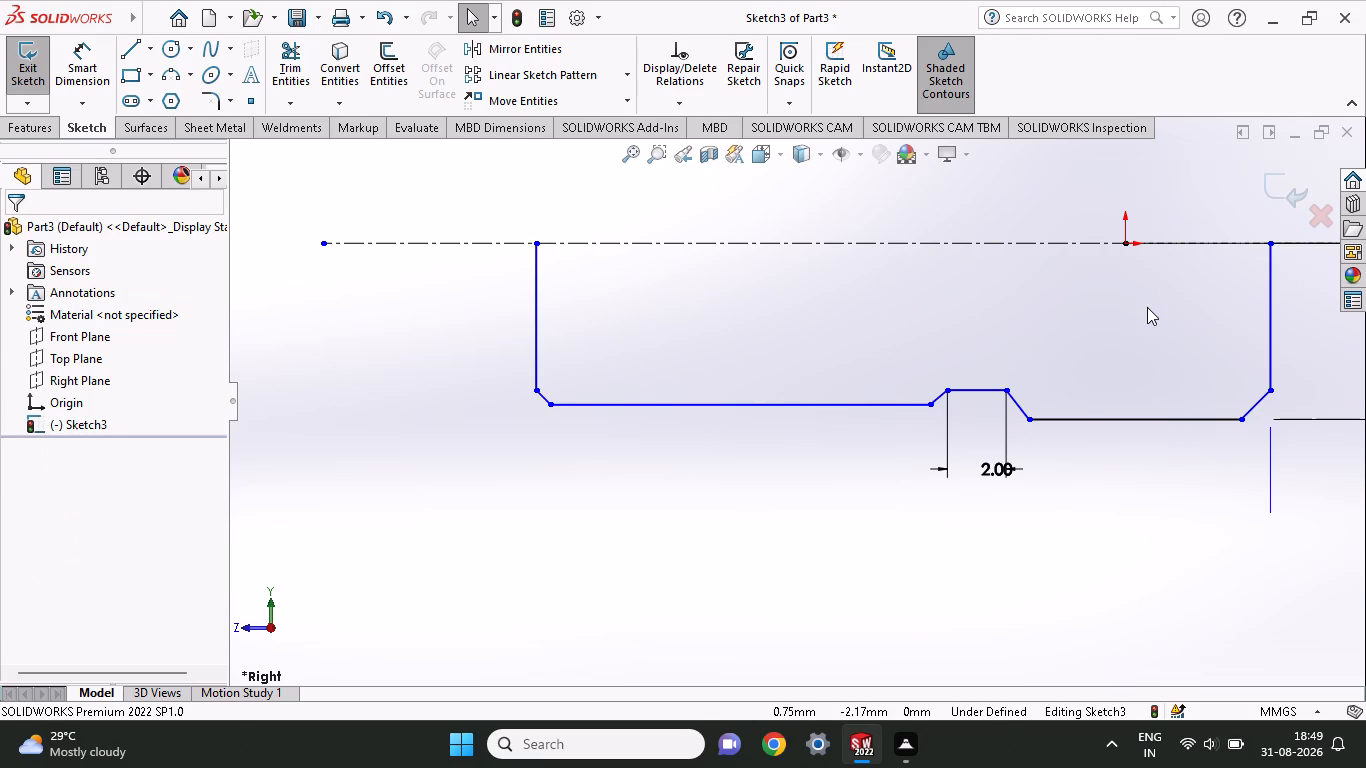
Draw a sloped line about 10.75 mm long inward from the shoulder's vertical end line, and close it with a vertical line to the centreline.
scroll(1302, 269, "up", 3, "ctrl")
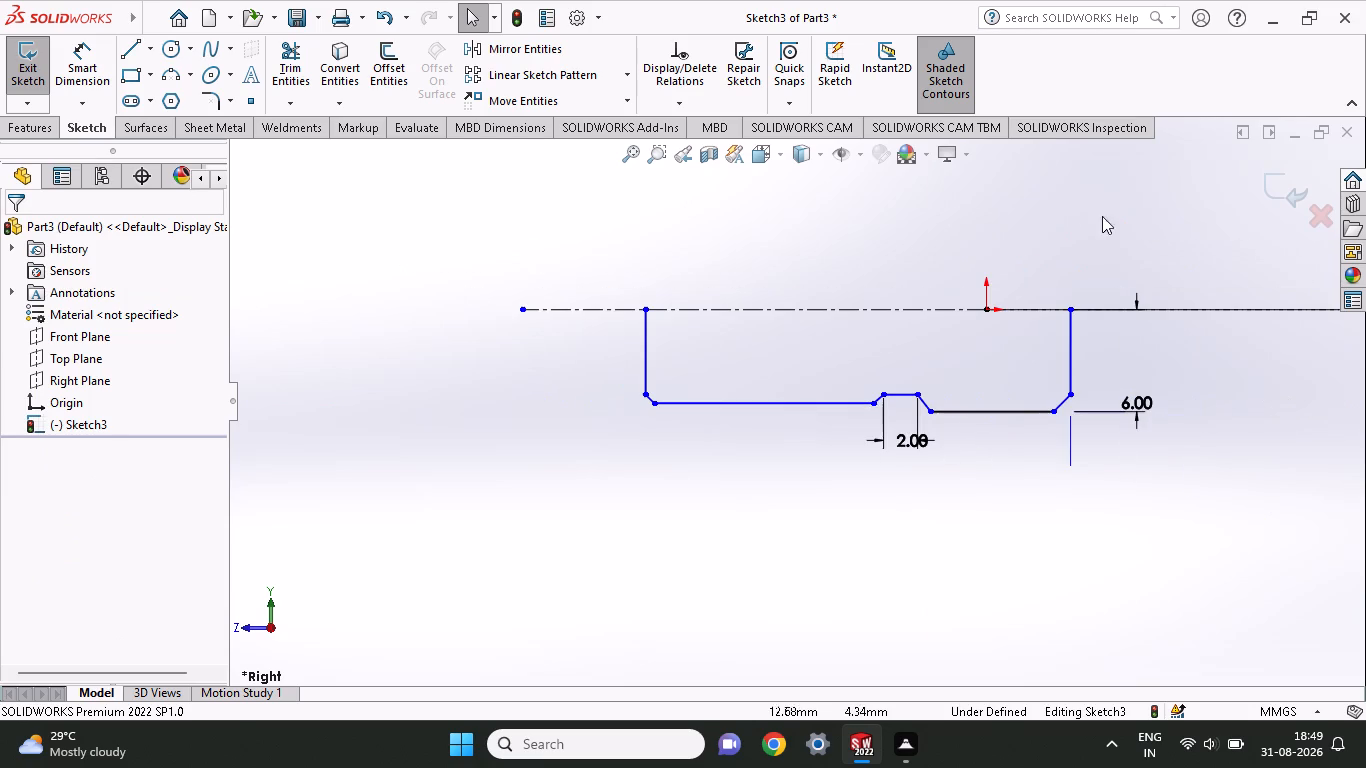
scroll(1082, 207, "down", 2, "ctrl")
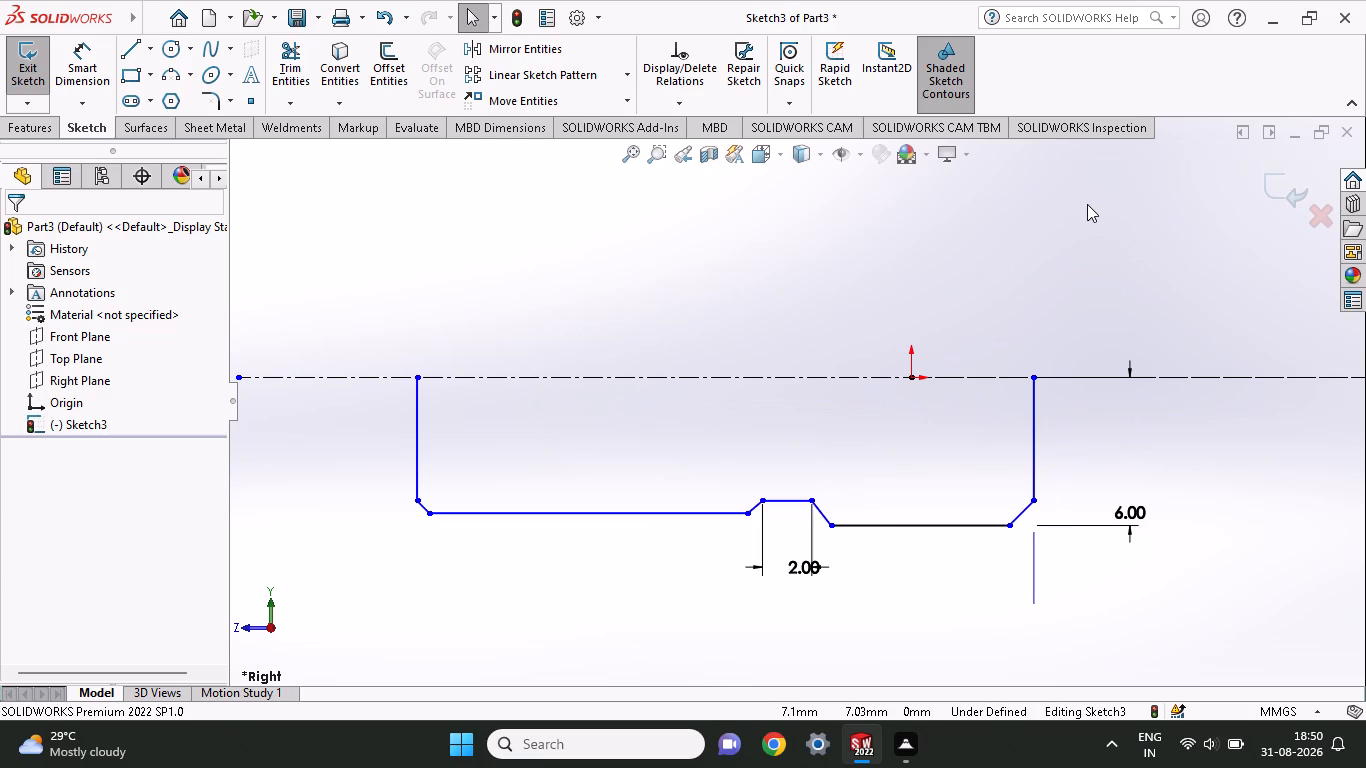
left_click(141, 57)
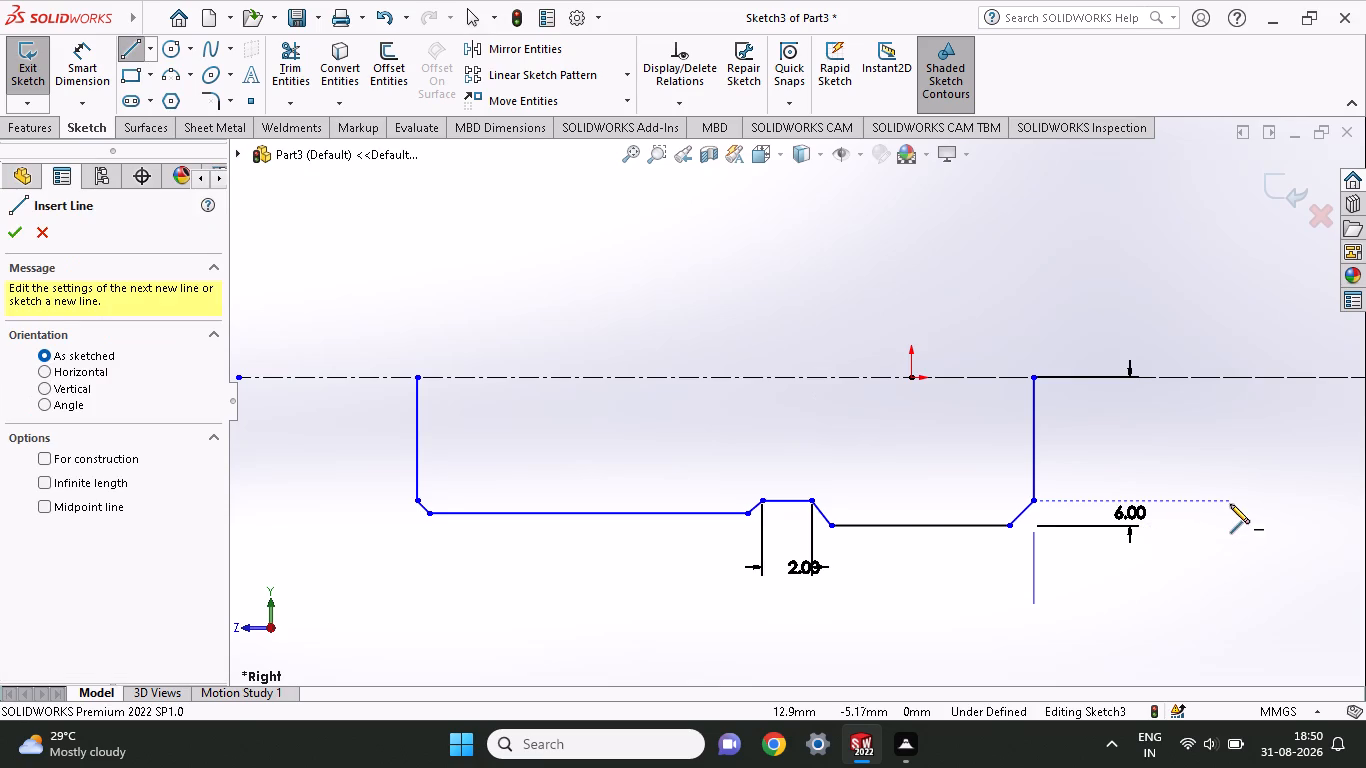
left_click(1031, 456)
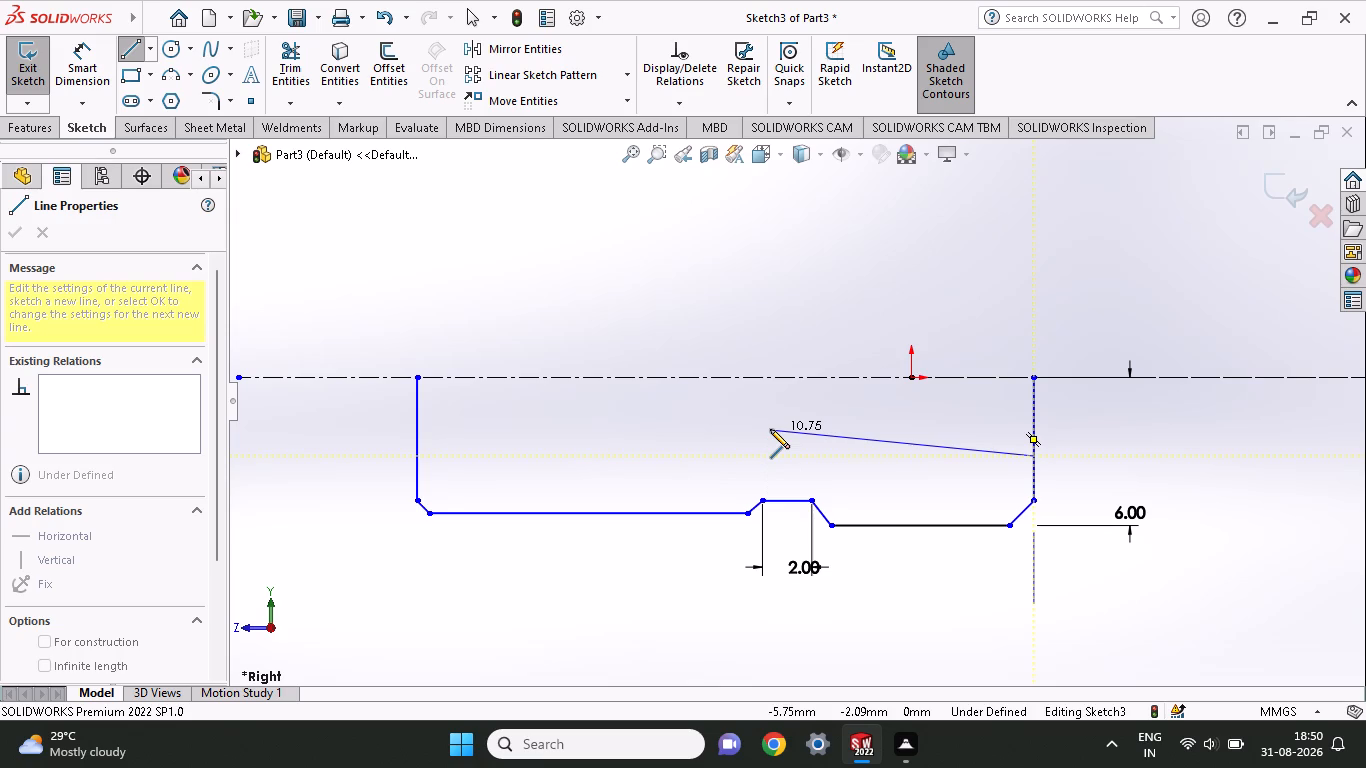
left_click(771, 429)
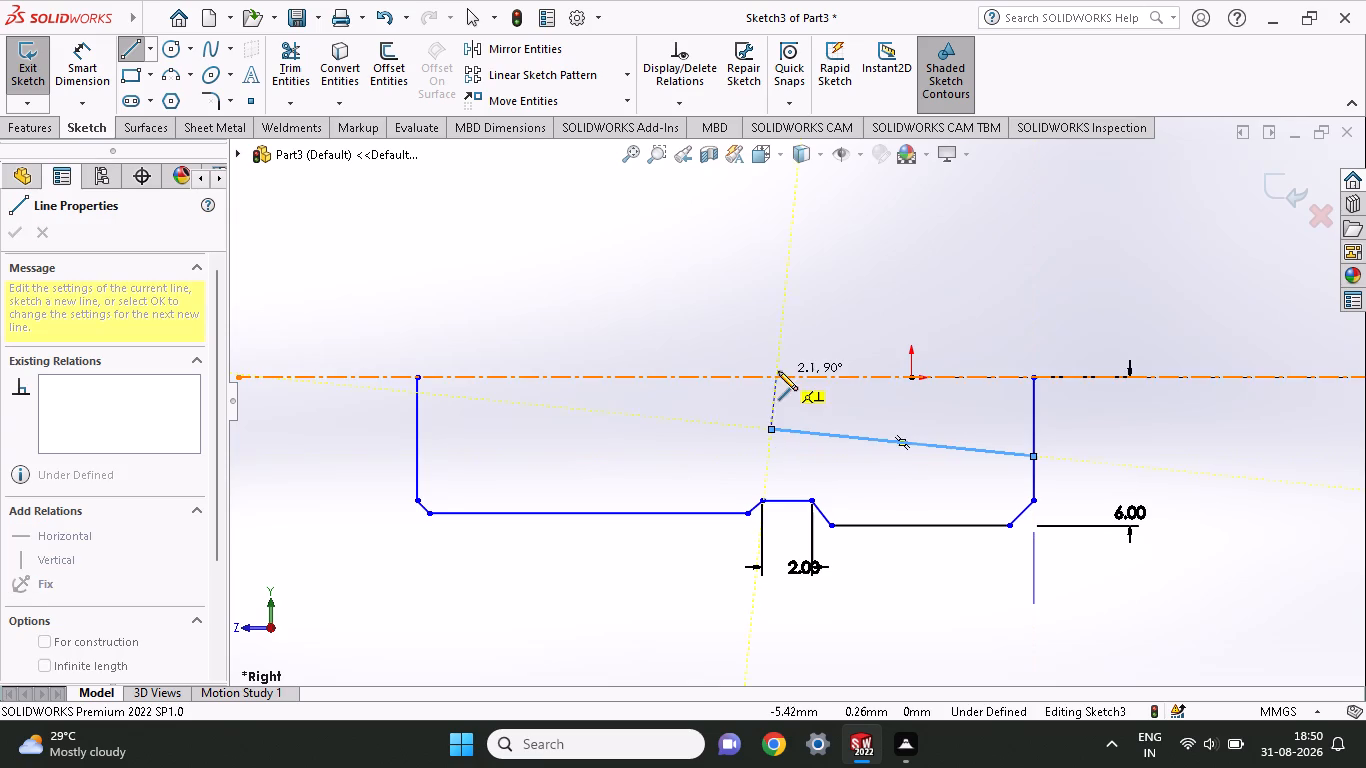
left_click(768, 375)
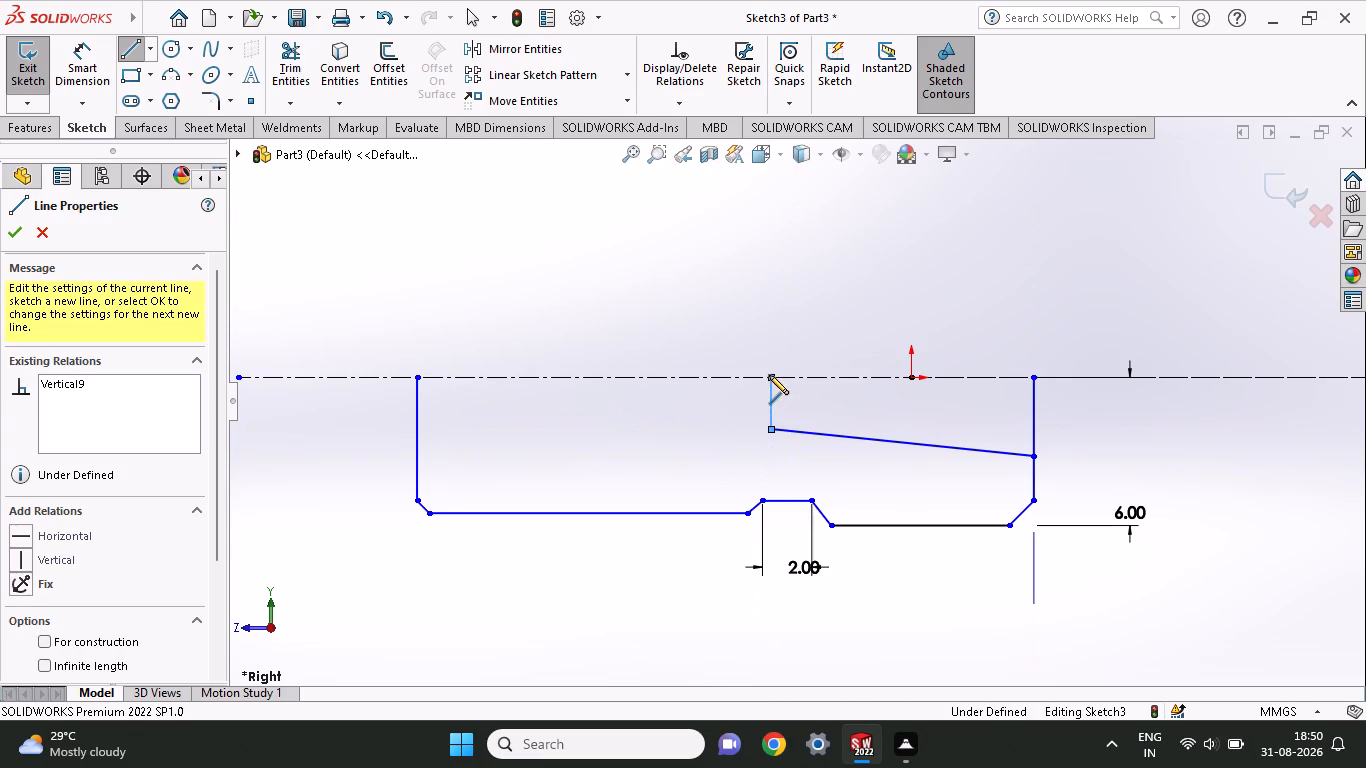
key("Escape")
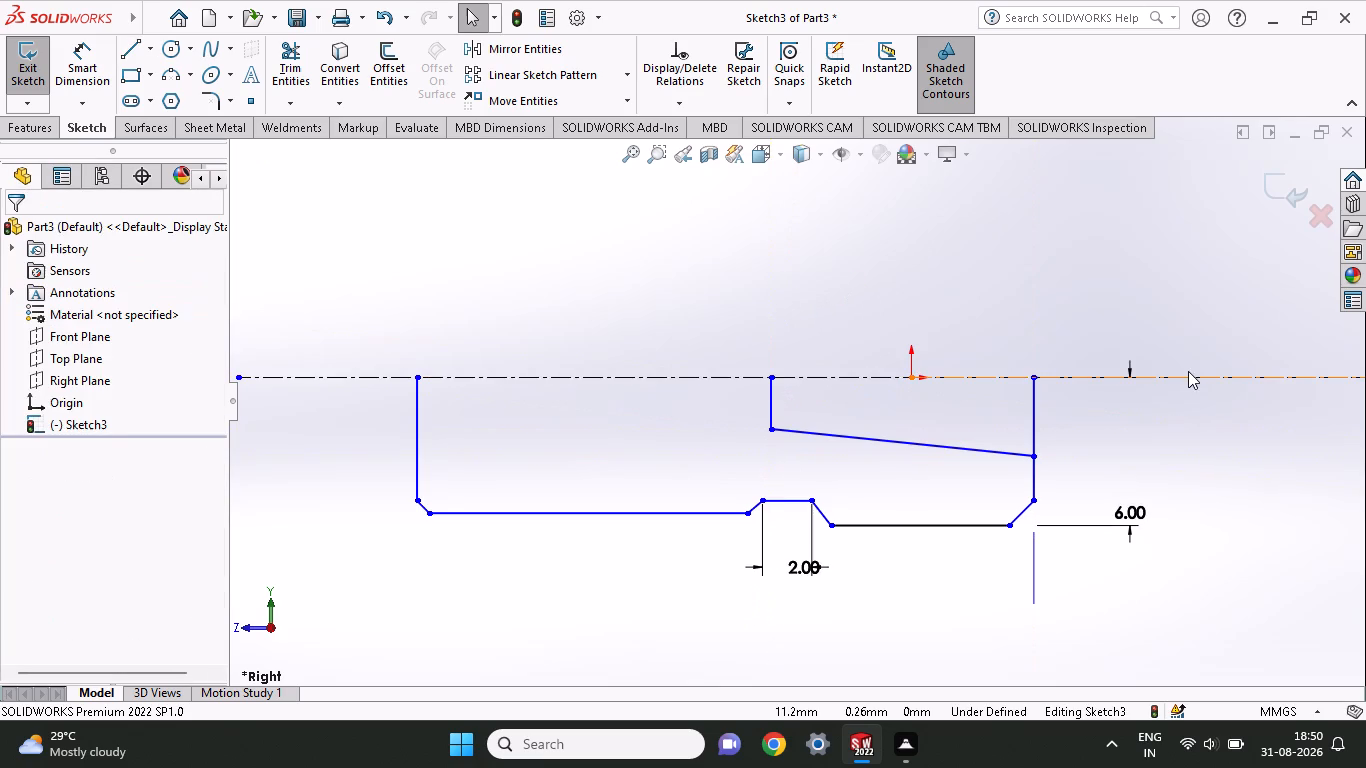
Dimension the sloped inner line's outer endpoint from the centreline end of the shoulder's end line as 8.5/2 (4.25 mm).
left_click(75, 70)
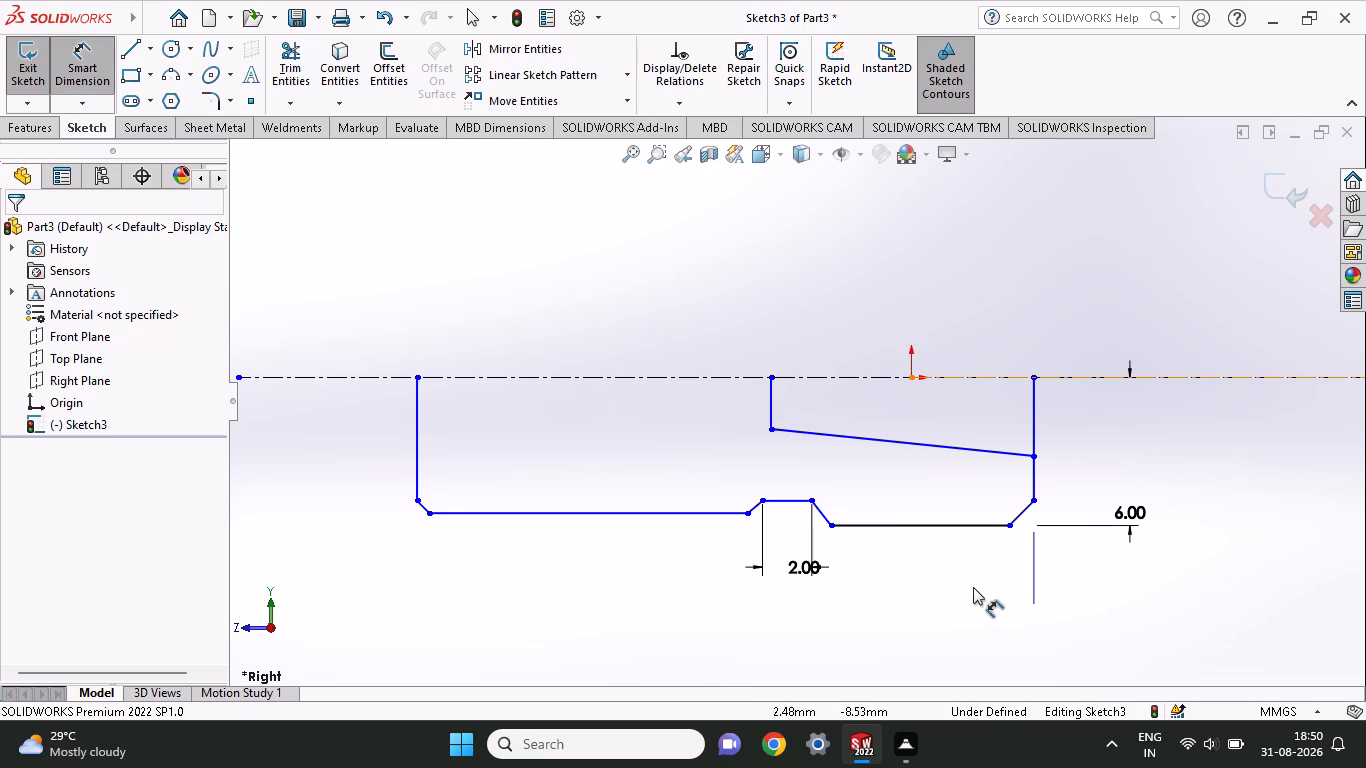
left_click(1032, 459)
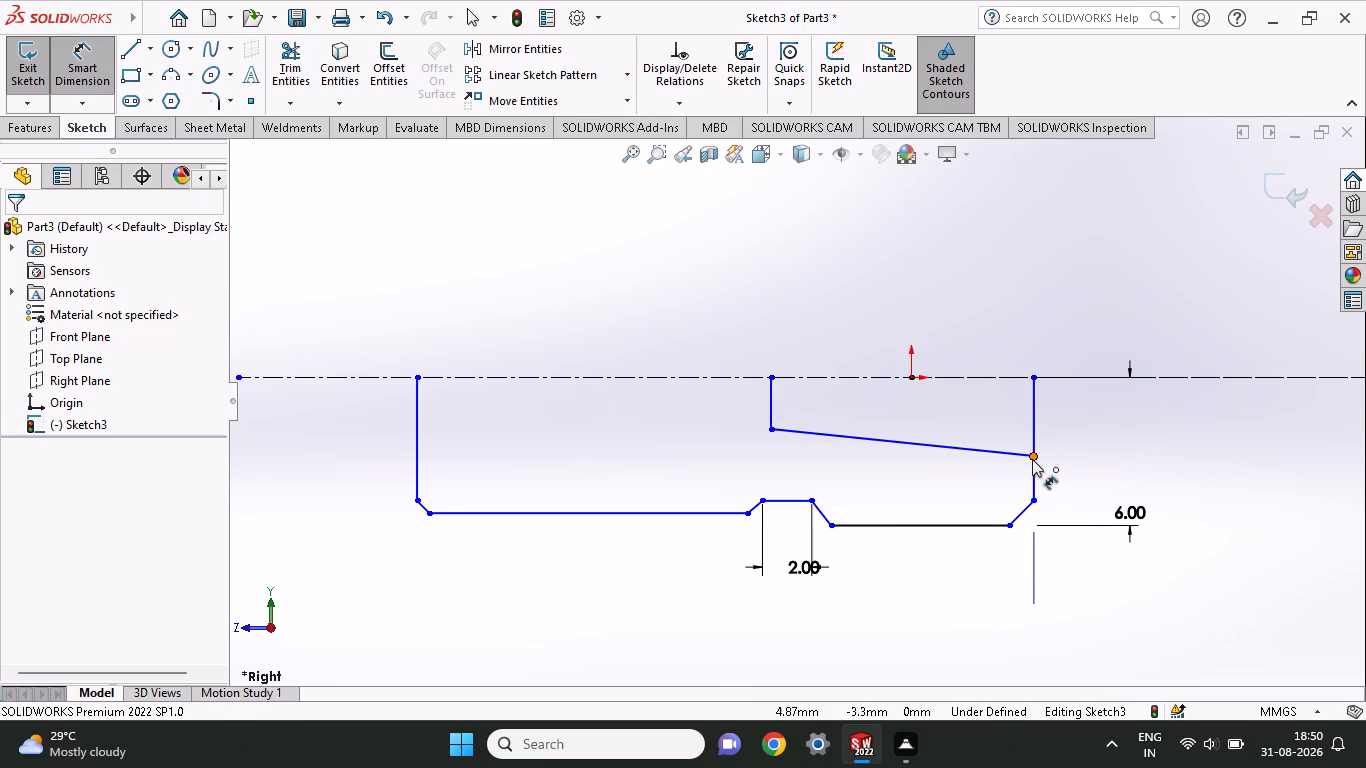
left_click(1036, 381)
left_click(1077, 415)
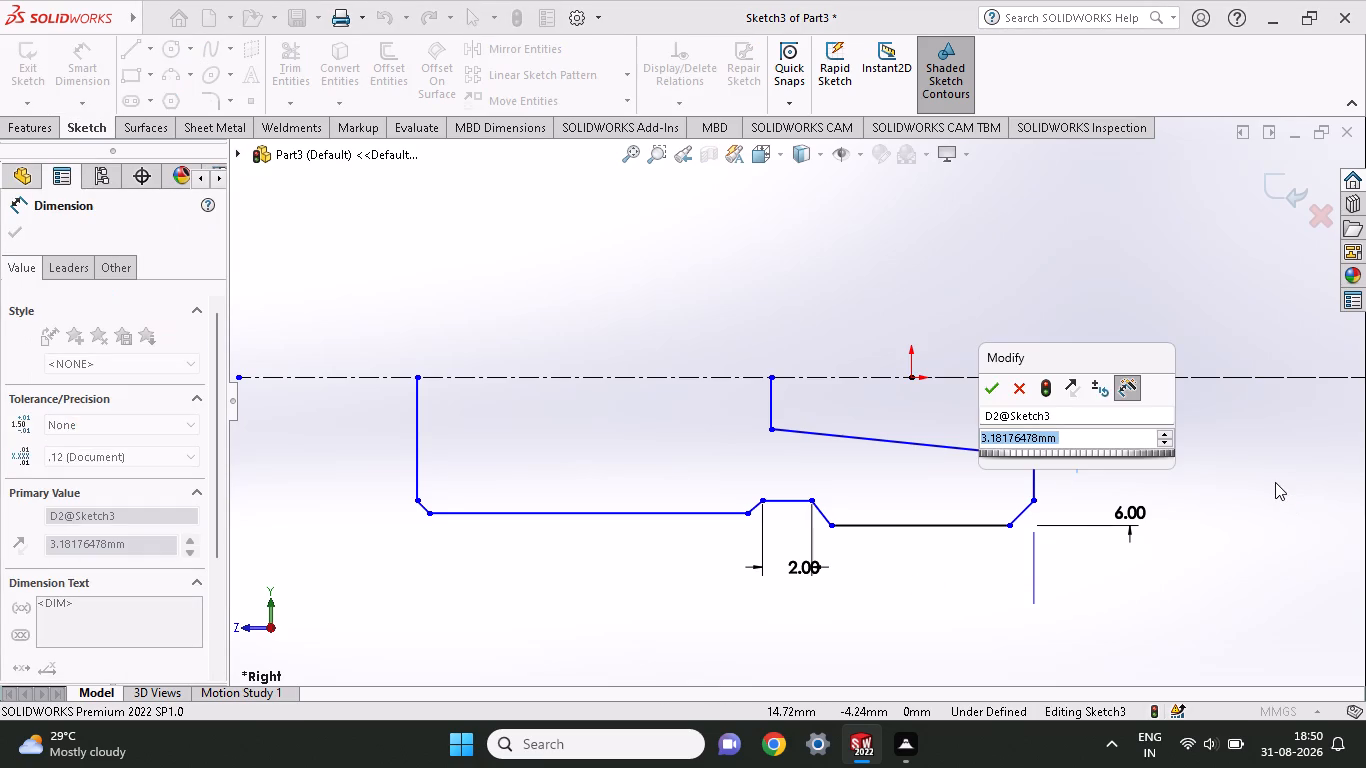
type("8.5/2")
key("Return")
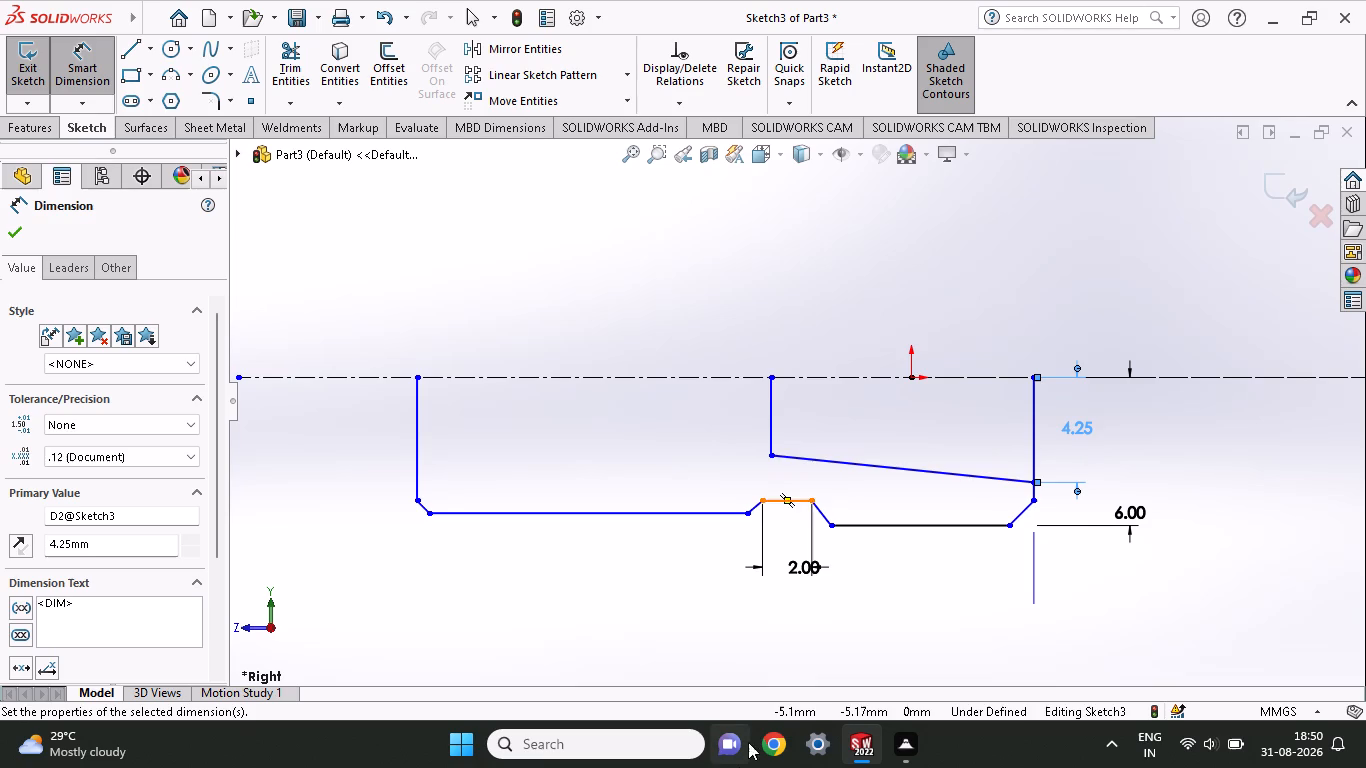
Dimension the horizontal distance between the sloped inner line's two endpoints as 9 mm.
left_click(1032, 485)
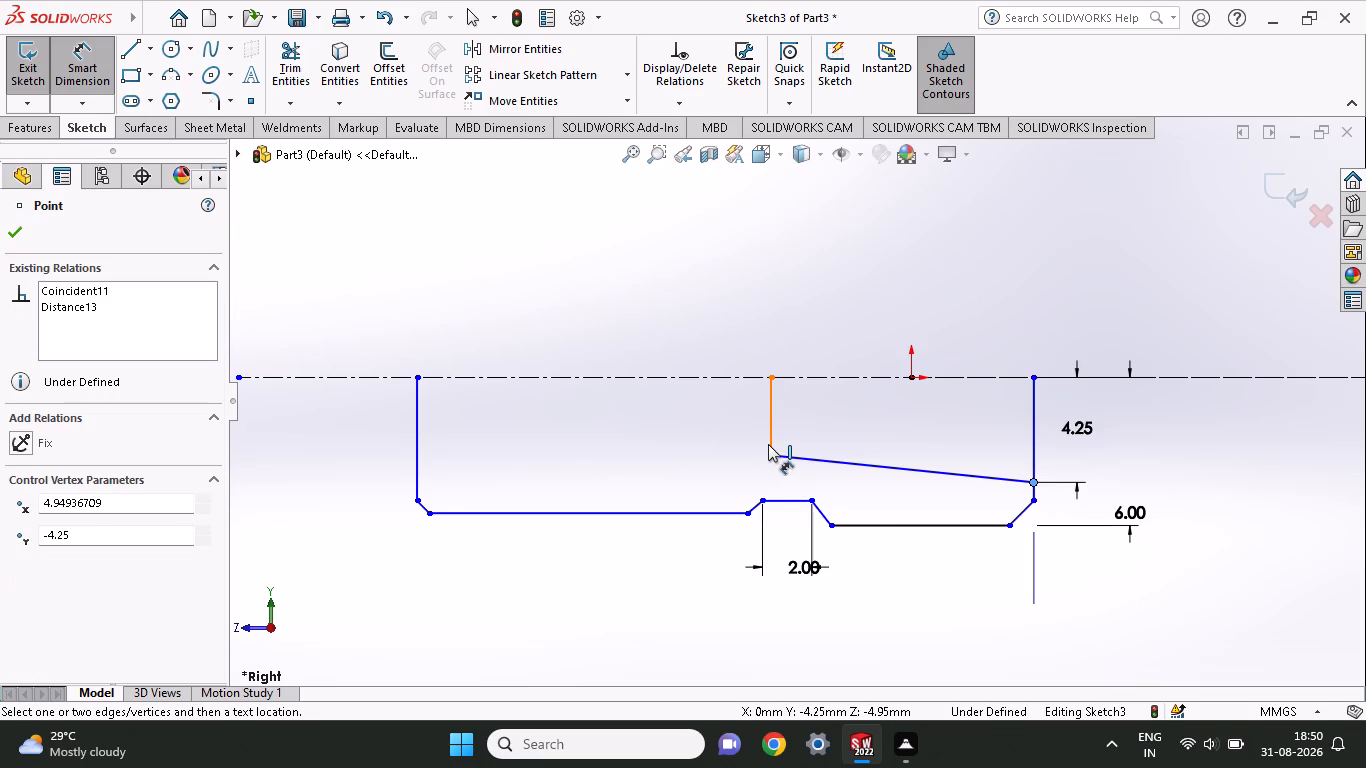
left_click(768, 455)
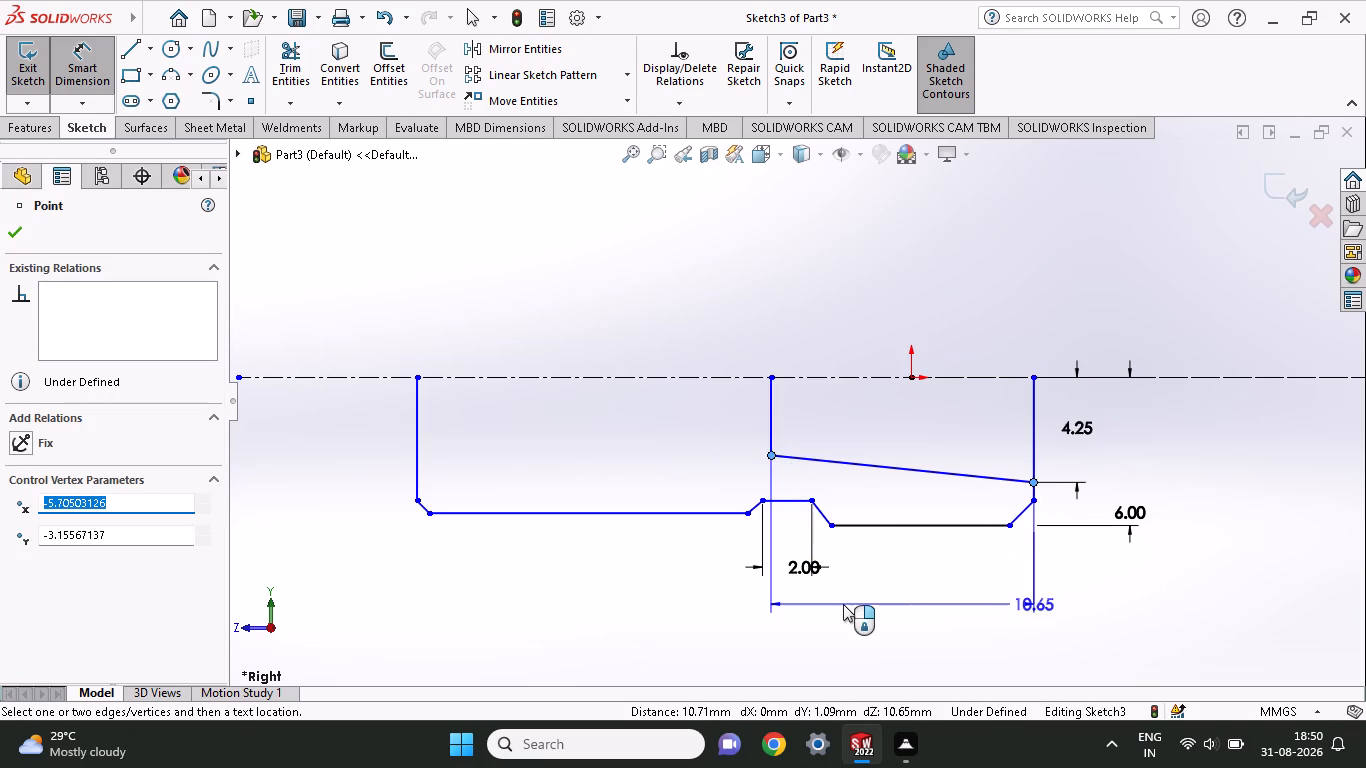
left_click(843, 604)
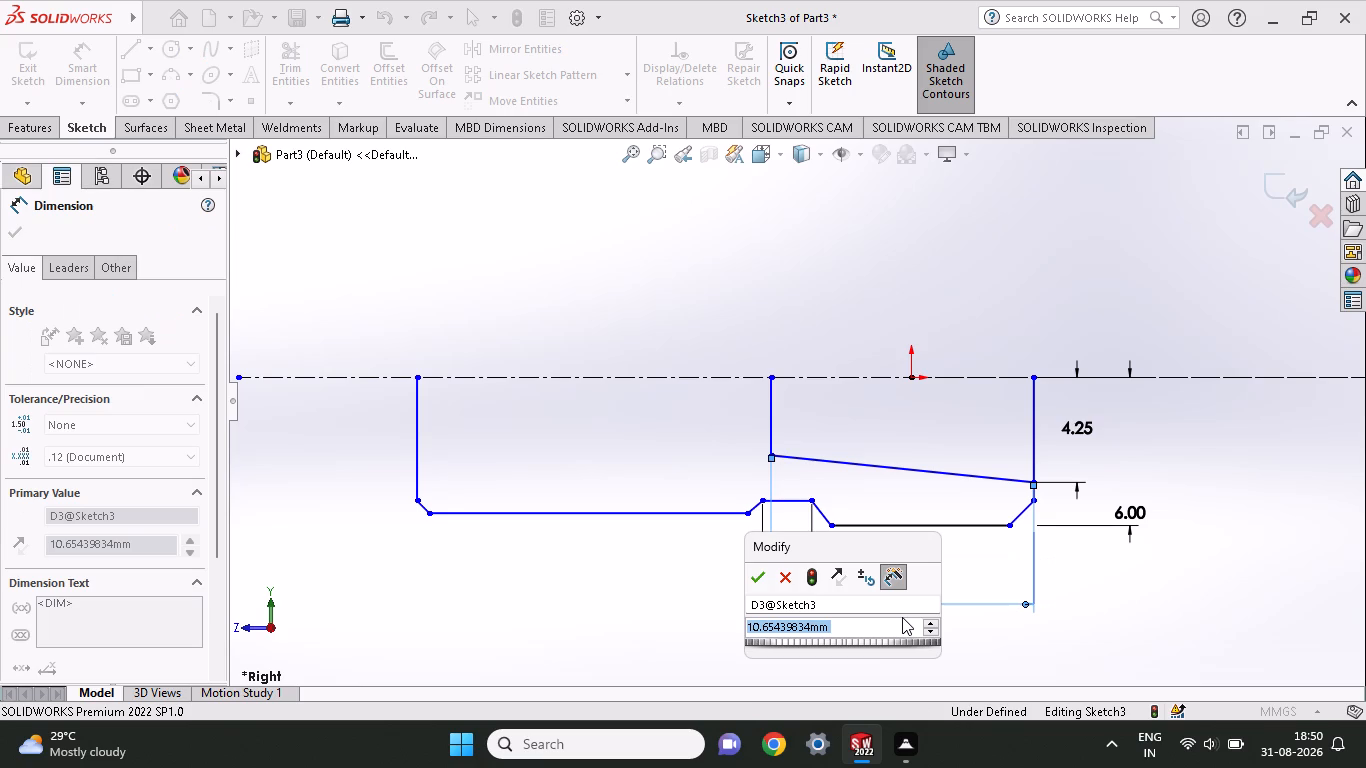
key("9")
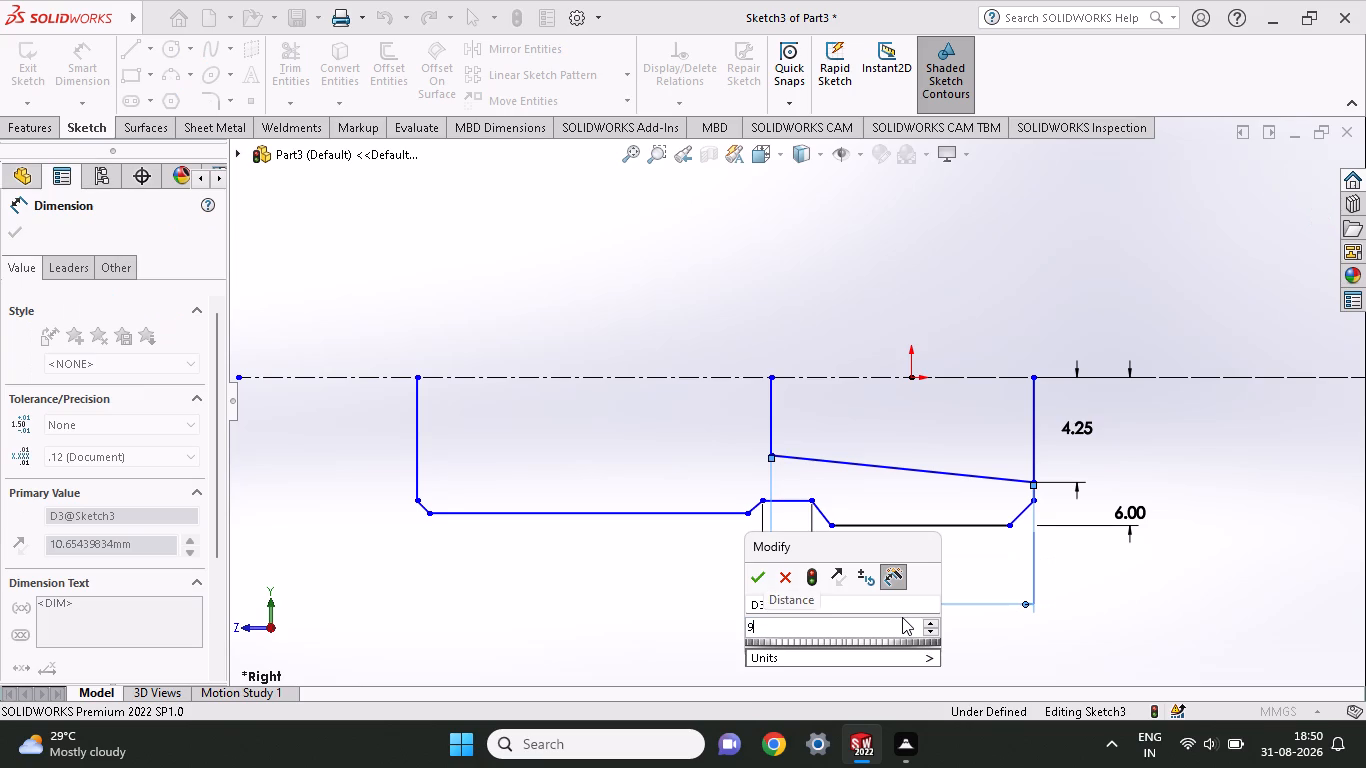
key("Return")
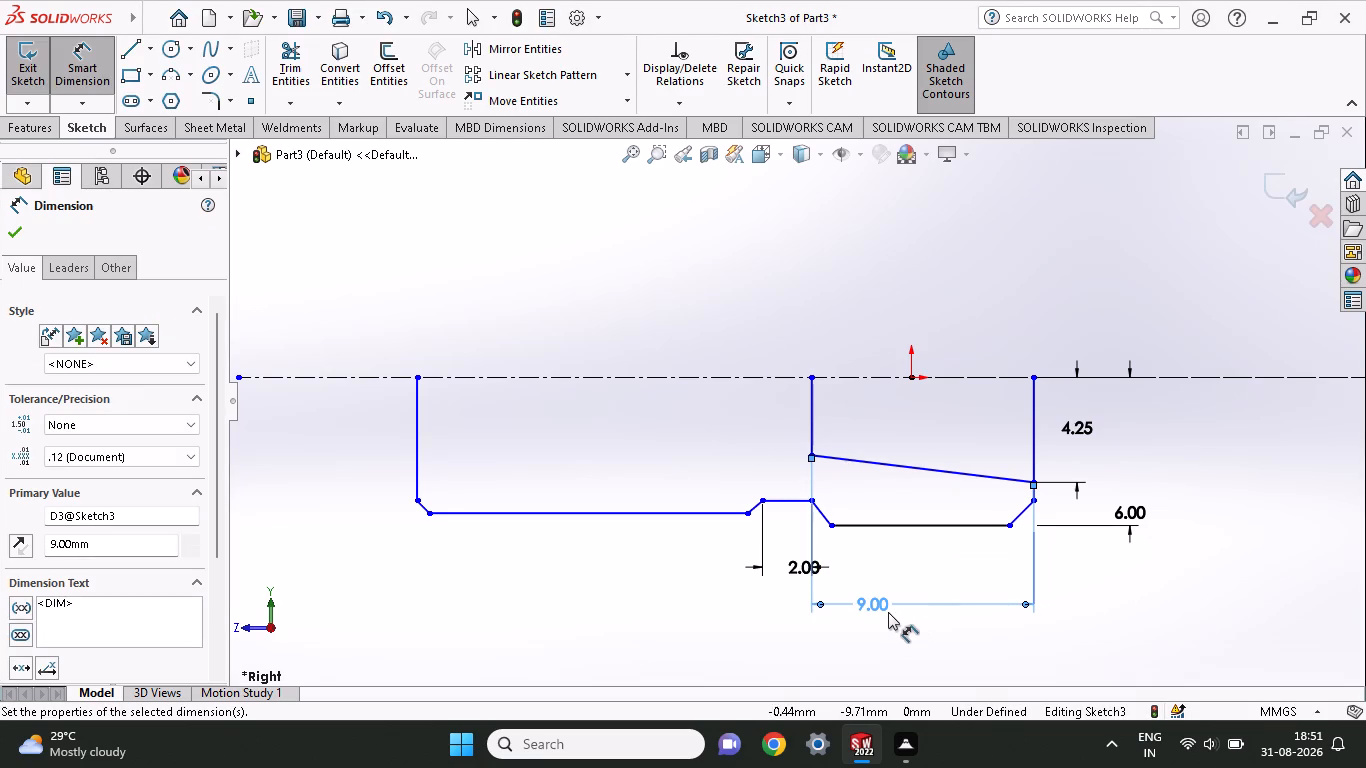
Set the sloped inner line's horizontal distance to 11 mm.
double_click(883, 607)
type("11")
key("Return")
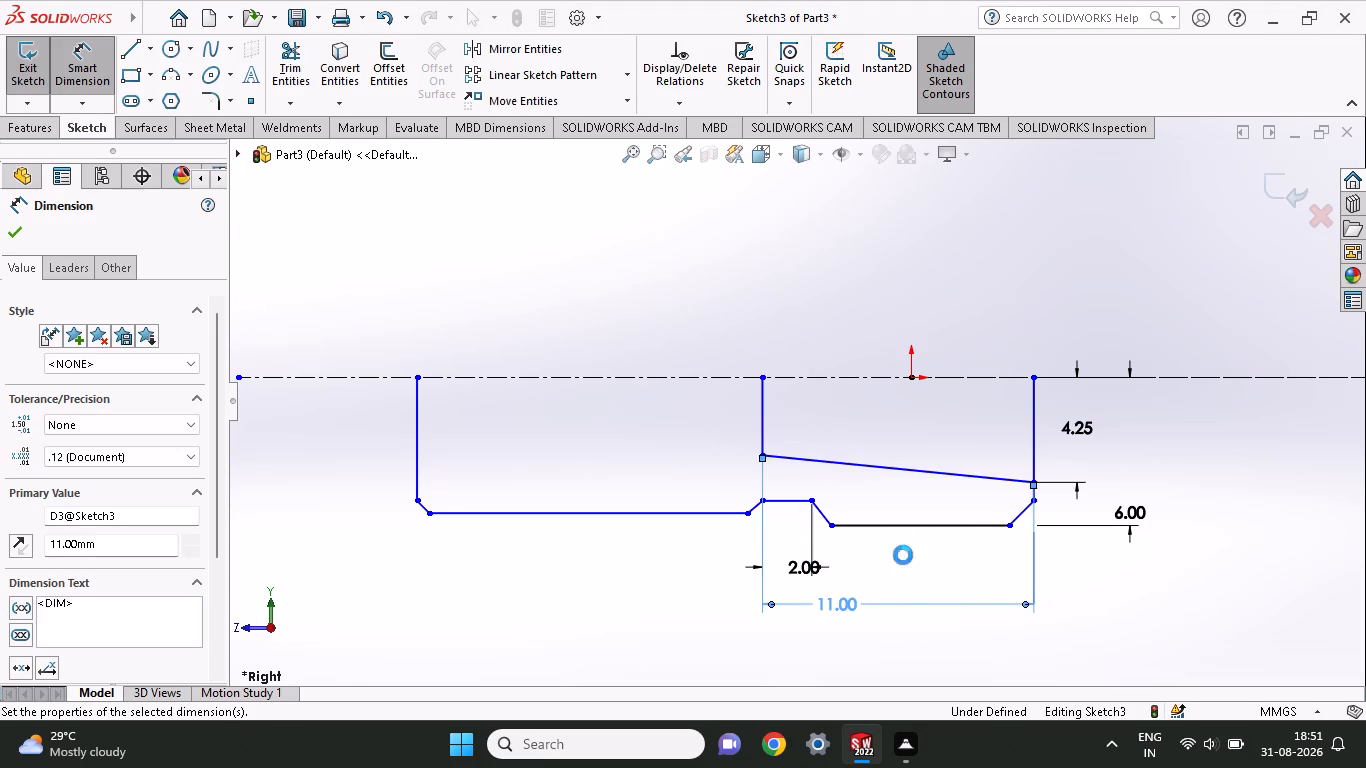
Set the sloped inner line's horizontal distance to 10 mm.
double_click(834, 614)
type("10")
key("Return")
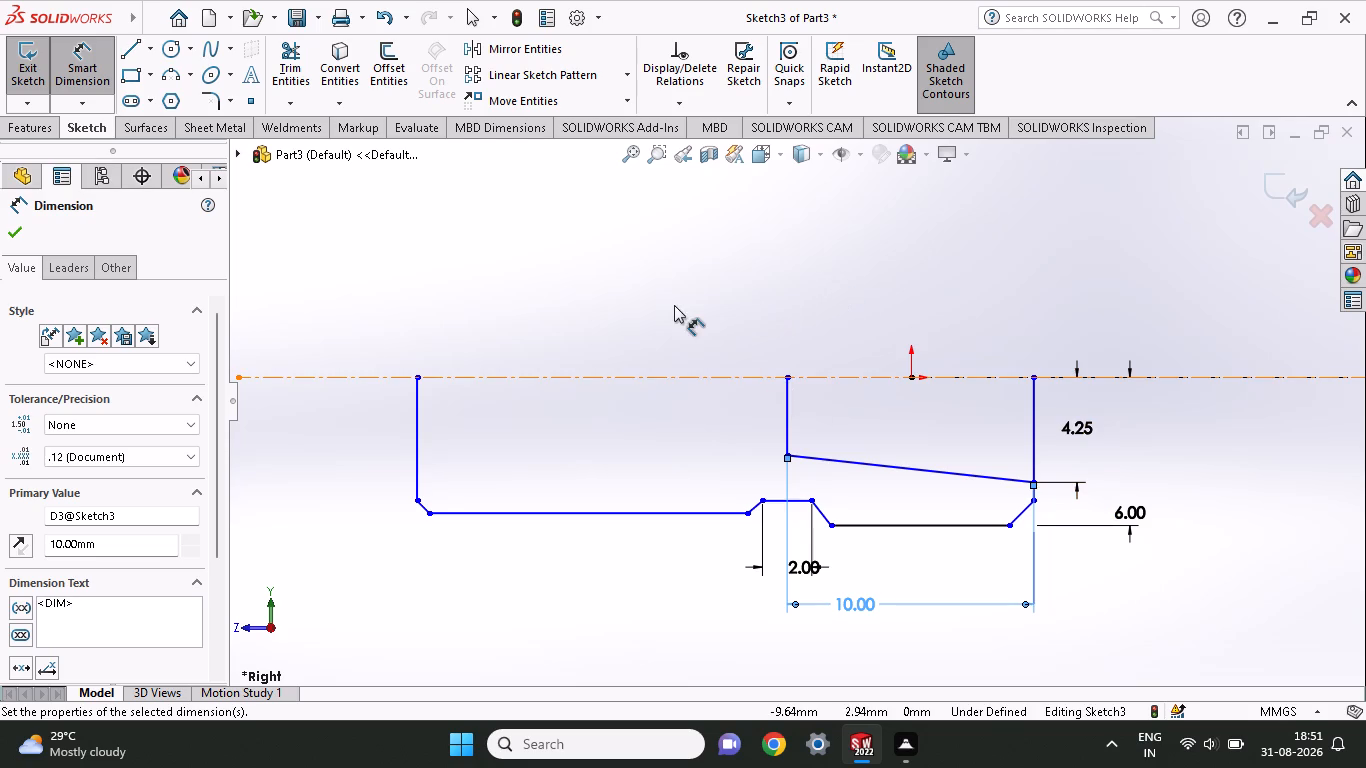
Dimension the inner vertical line between the centreline and the sloped line's inner endpoint, and set it to 5 mm.
left_click(789, 450)
left_click(788, 375)
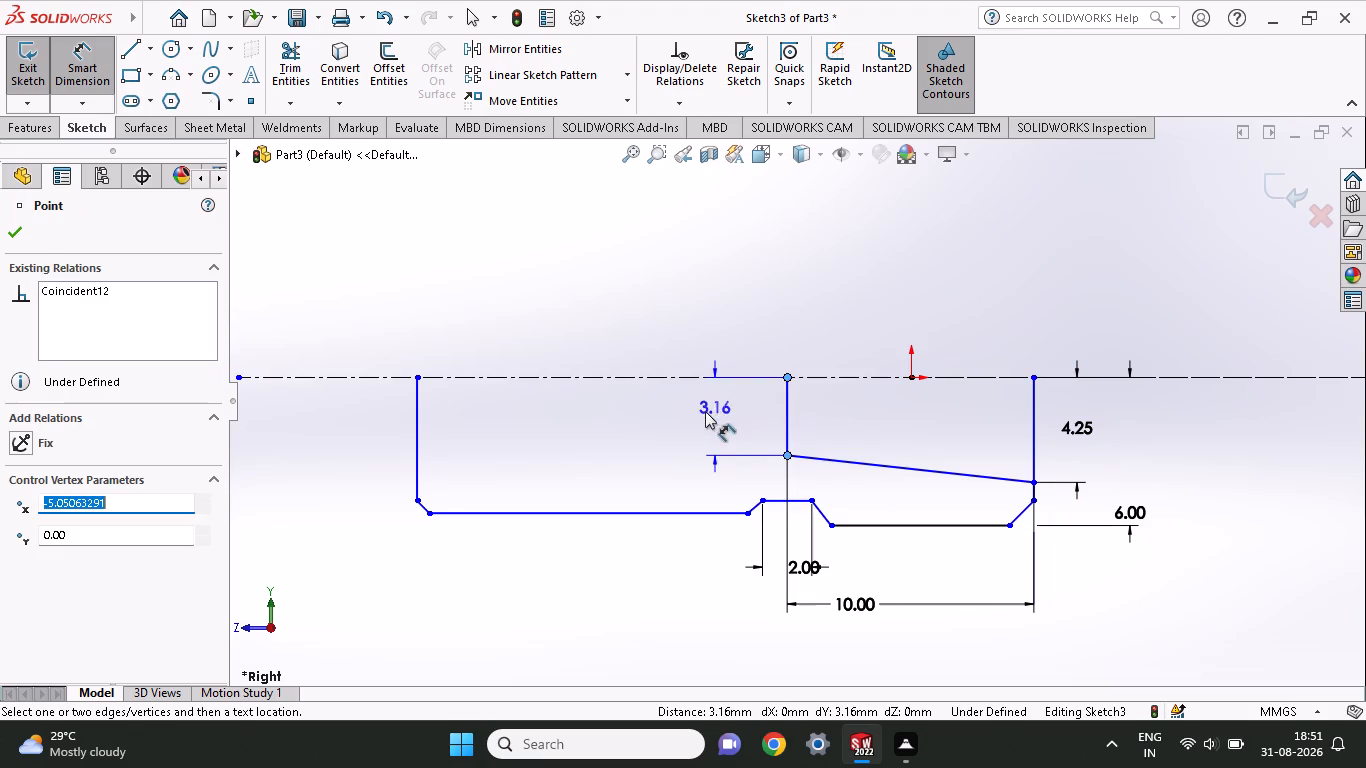
left_click(715, 428)
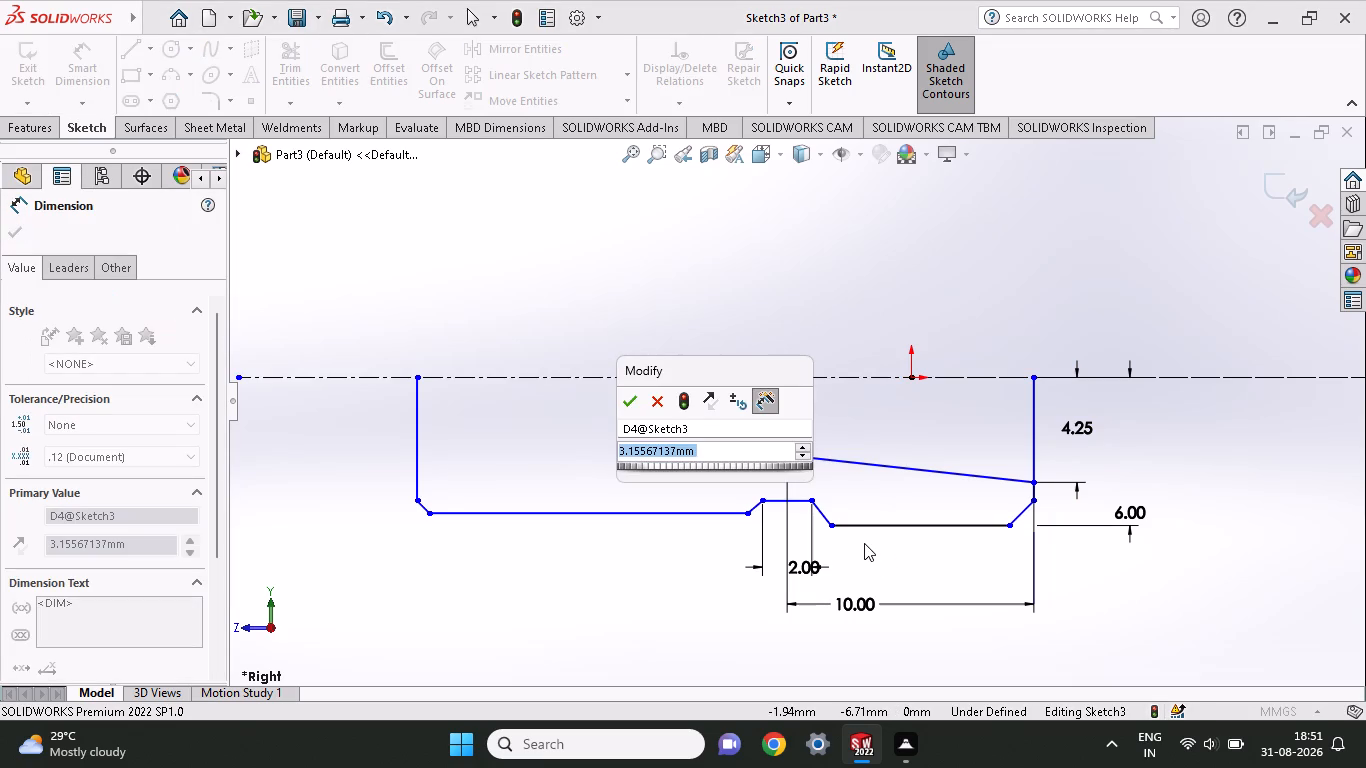
key("5")
key("Return")
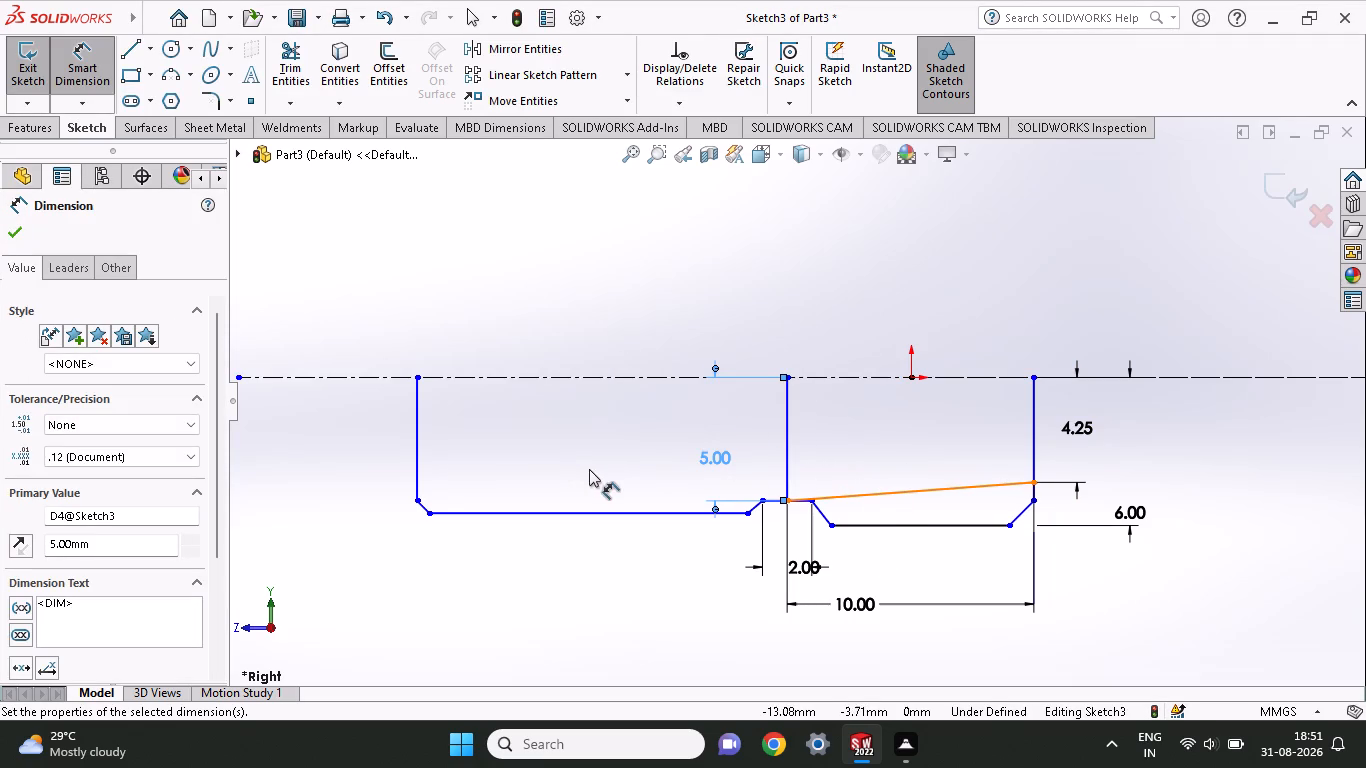
Set the dimension between the centreline and the sloped line's inner endpoint to 2.5 mm.
double_click(705, 460)
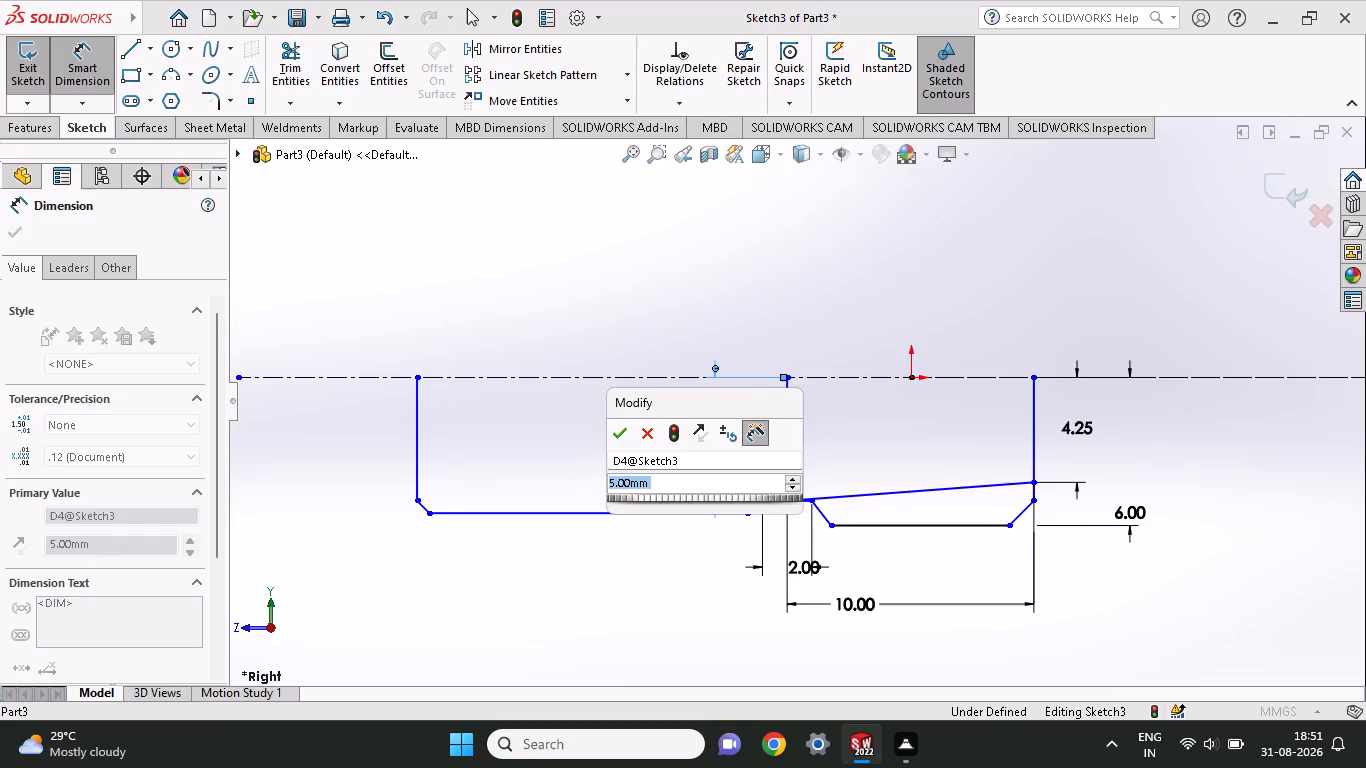
type("2.5")
key("Return")
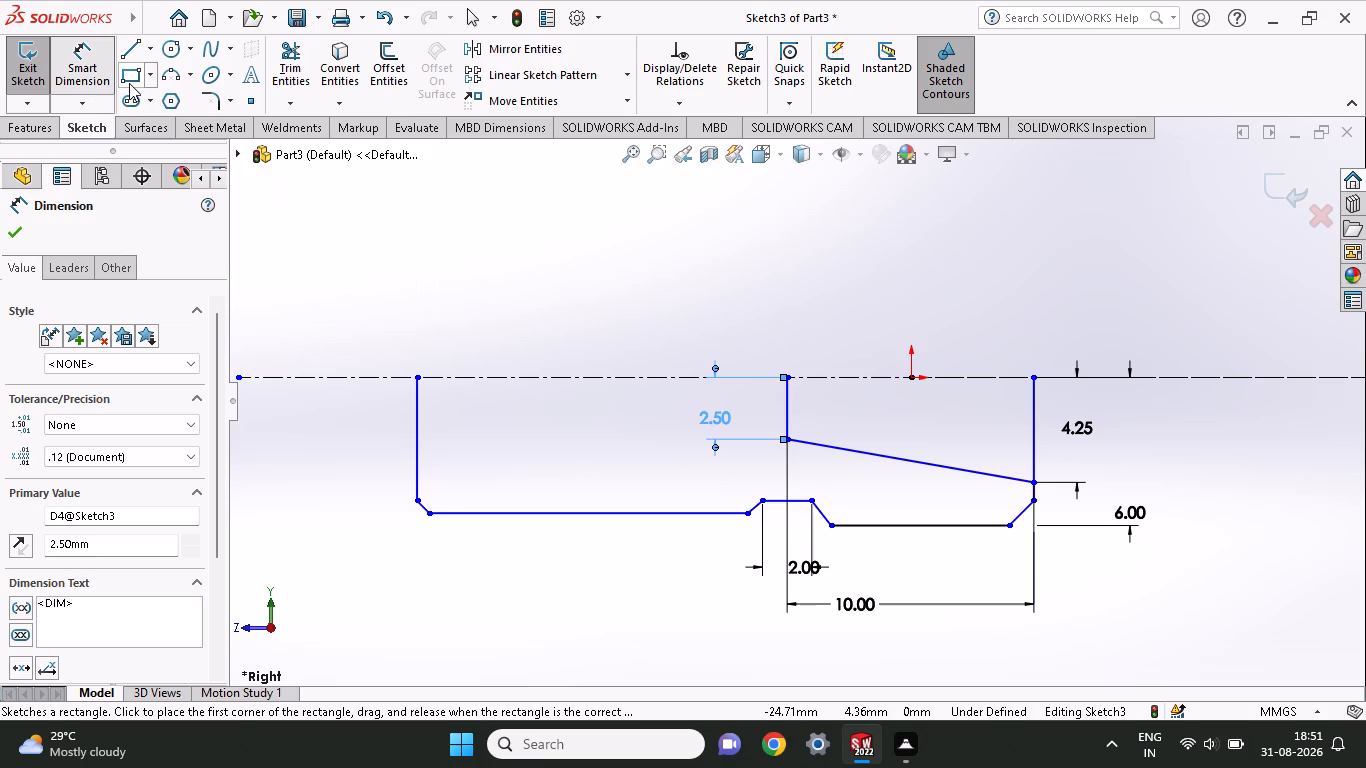
Sketch a horizontal bore line about 11.3 mm long from the sloped line's inner endpoint, ending with a vertical line about 2.5 mm up to the centreline.
left_click(132, 55)
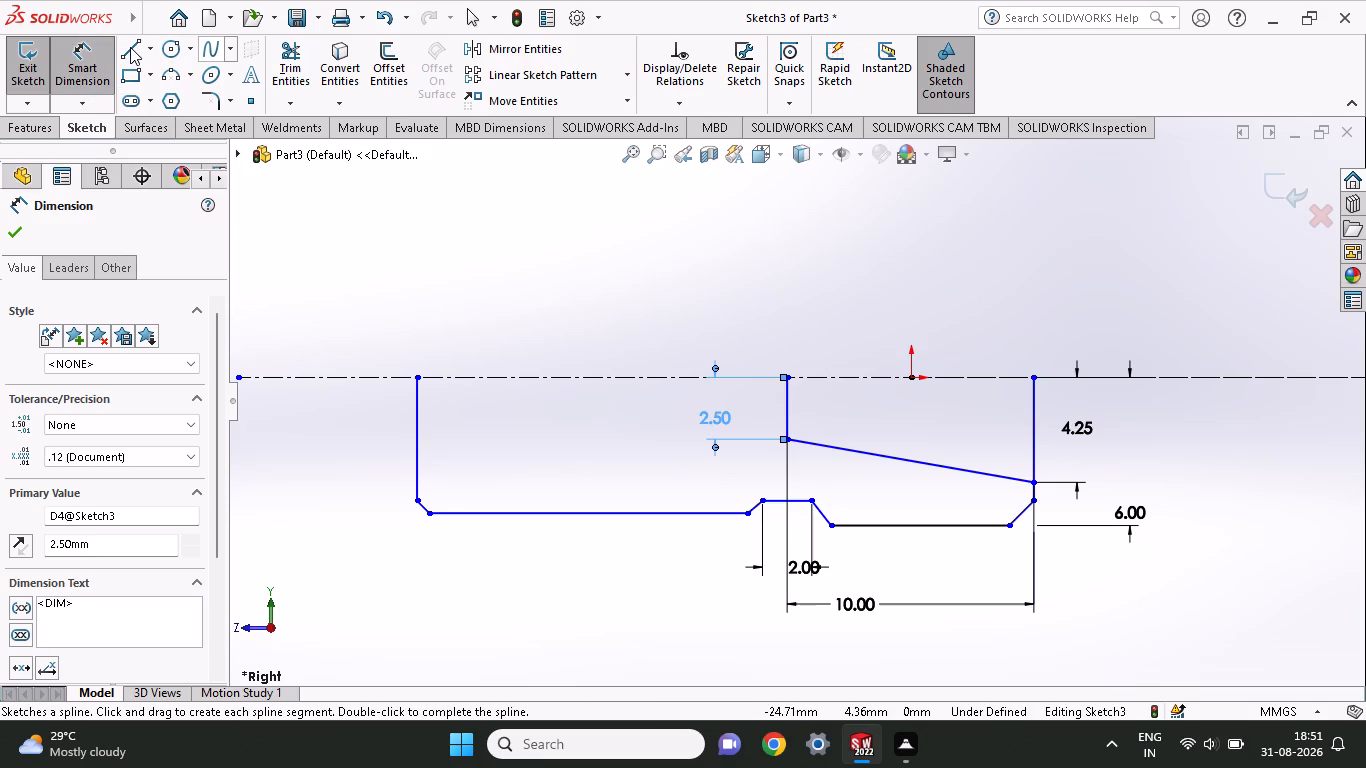
left_click(130, 47)
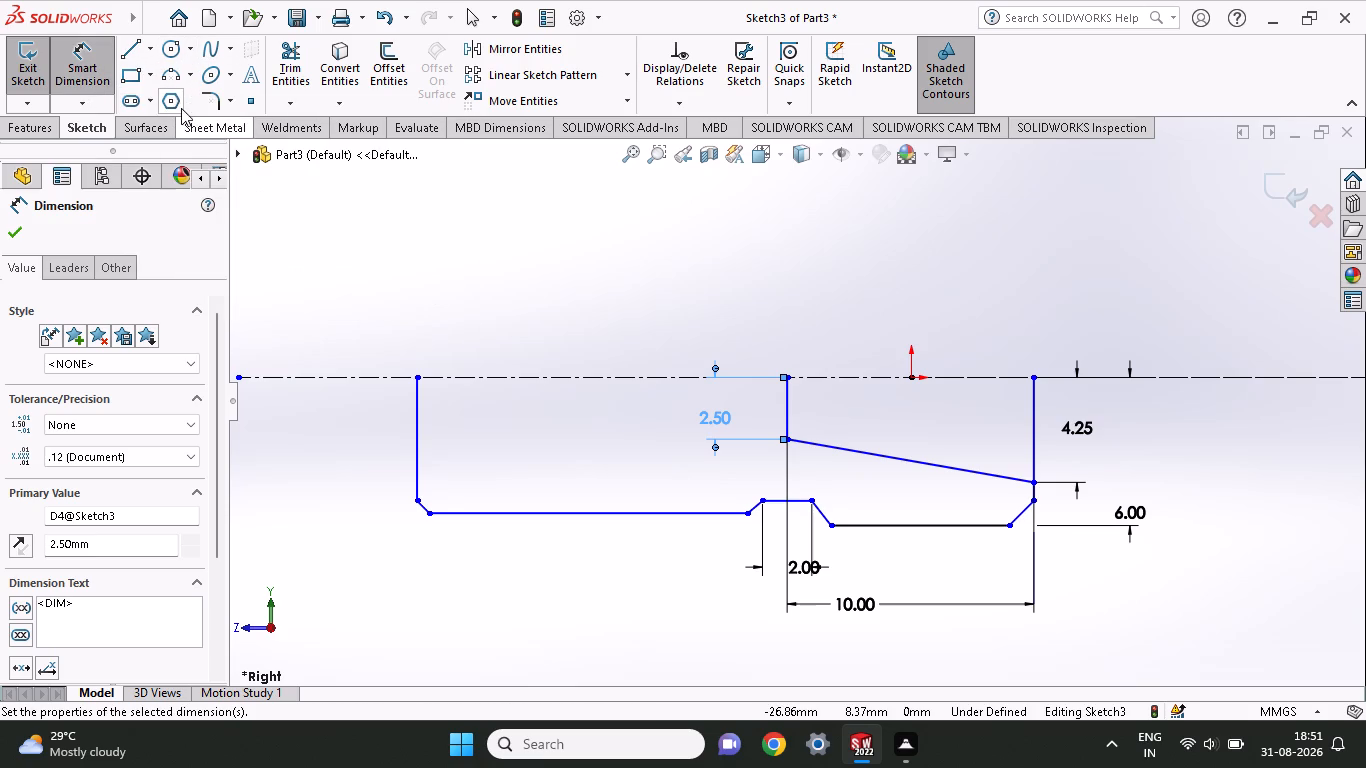
left_click(133, 50)
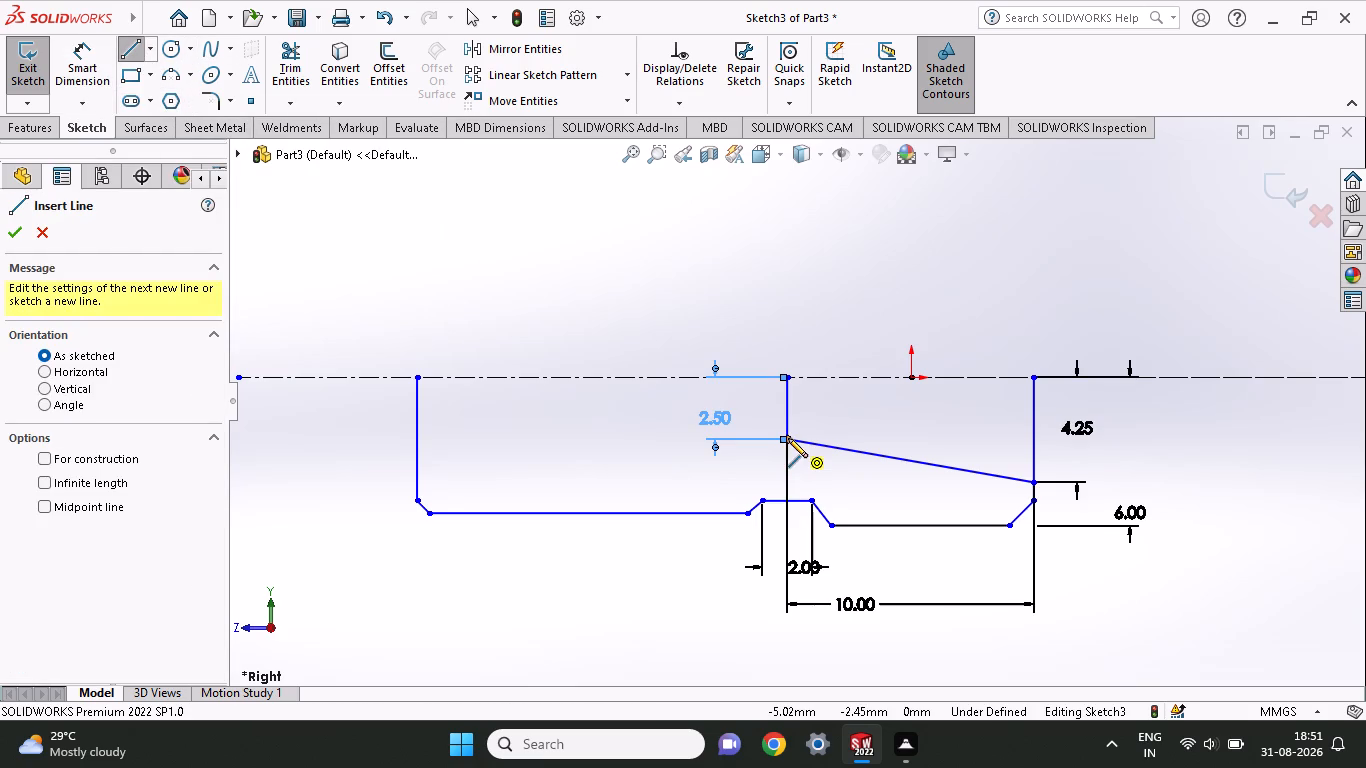
left_click(788, 438)
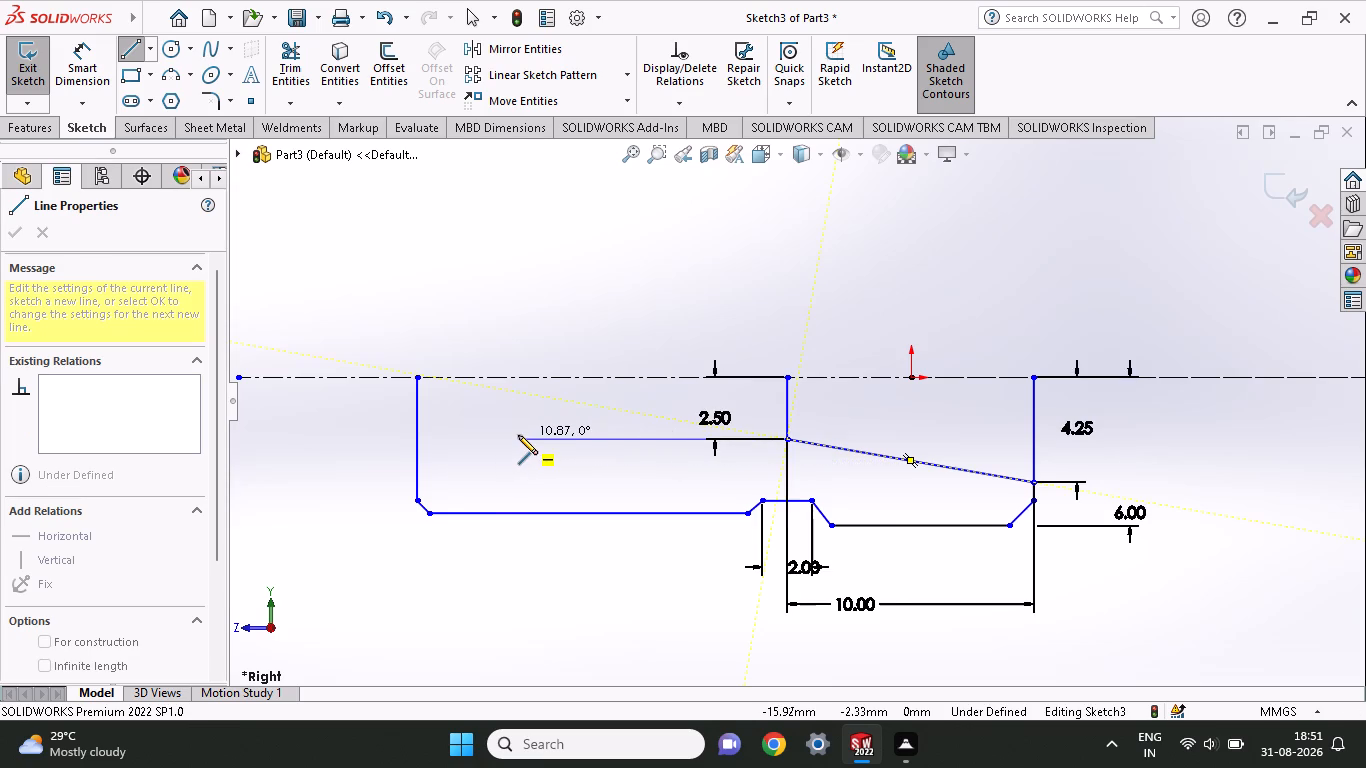
left_click(508, 435)
left_click(509, 375)
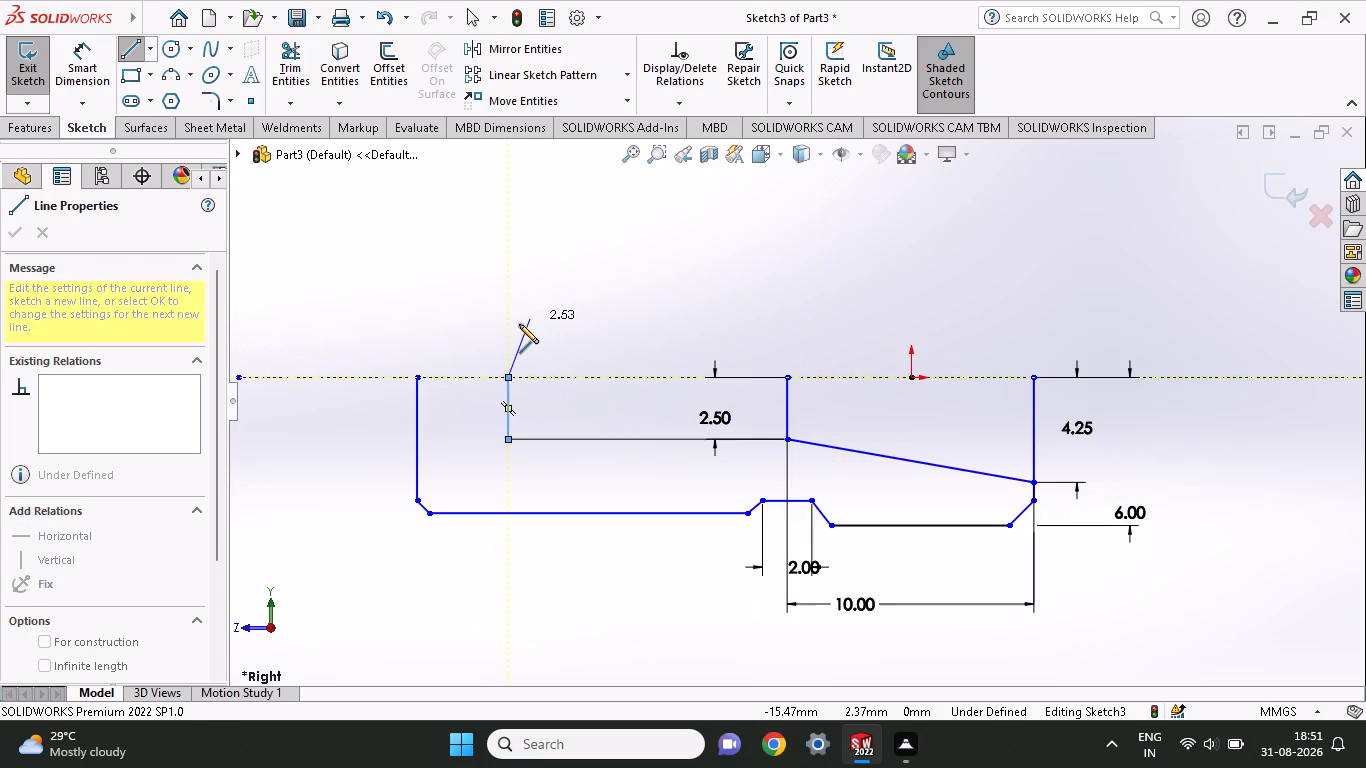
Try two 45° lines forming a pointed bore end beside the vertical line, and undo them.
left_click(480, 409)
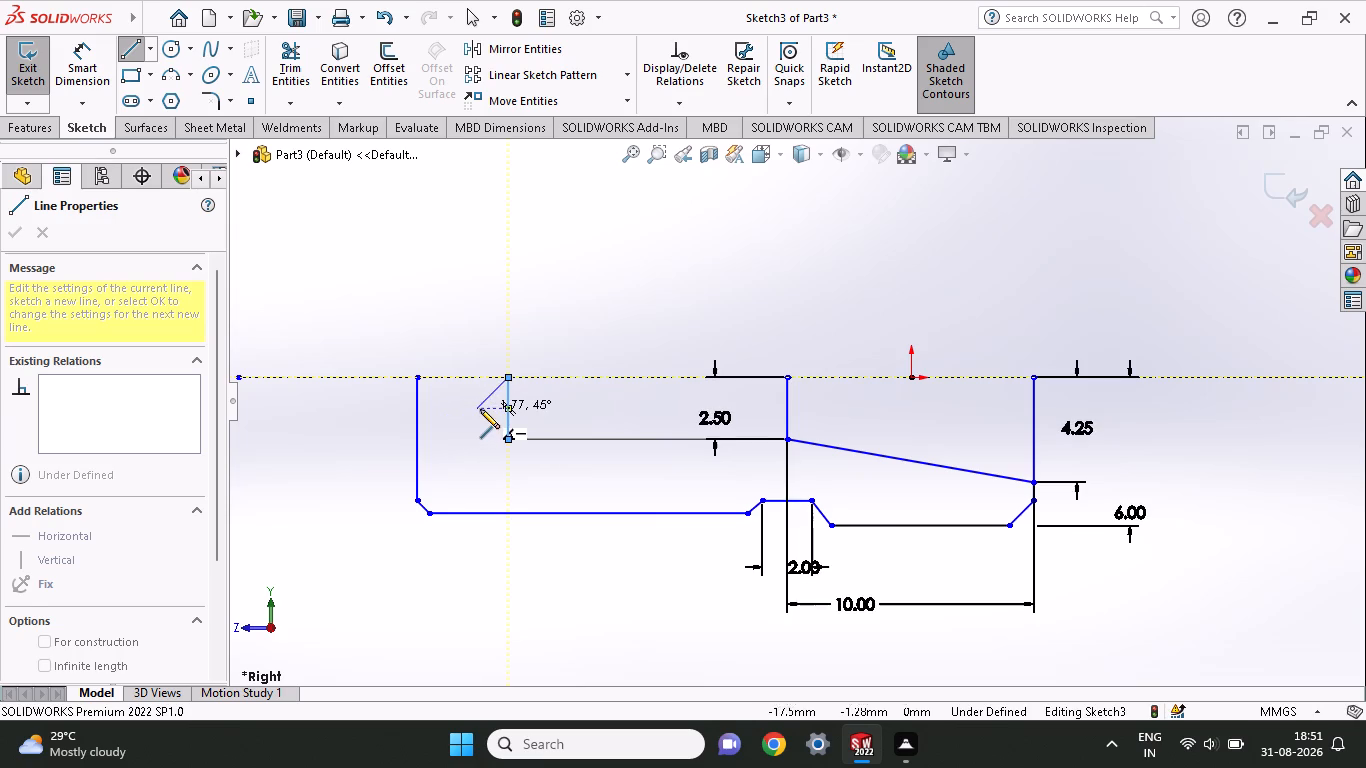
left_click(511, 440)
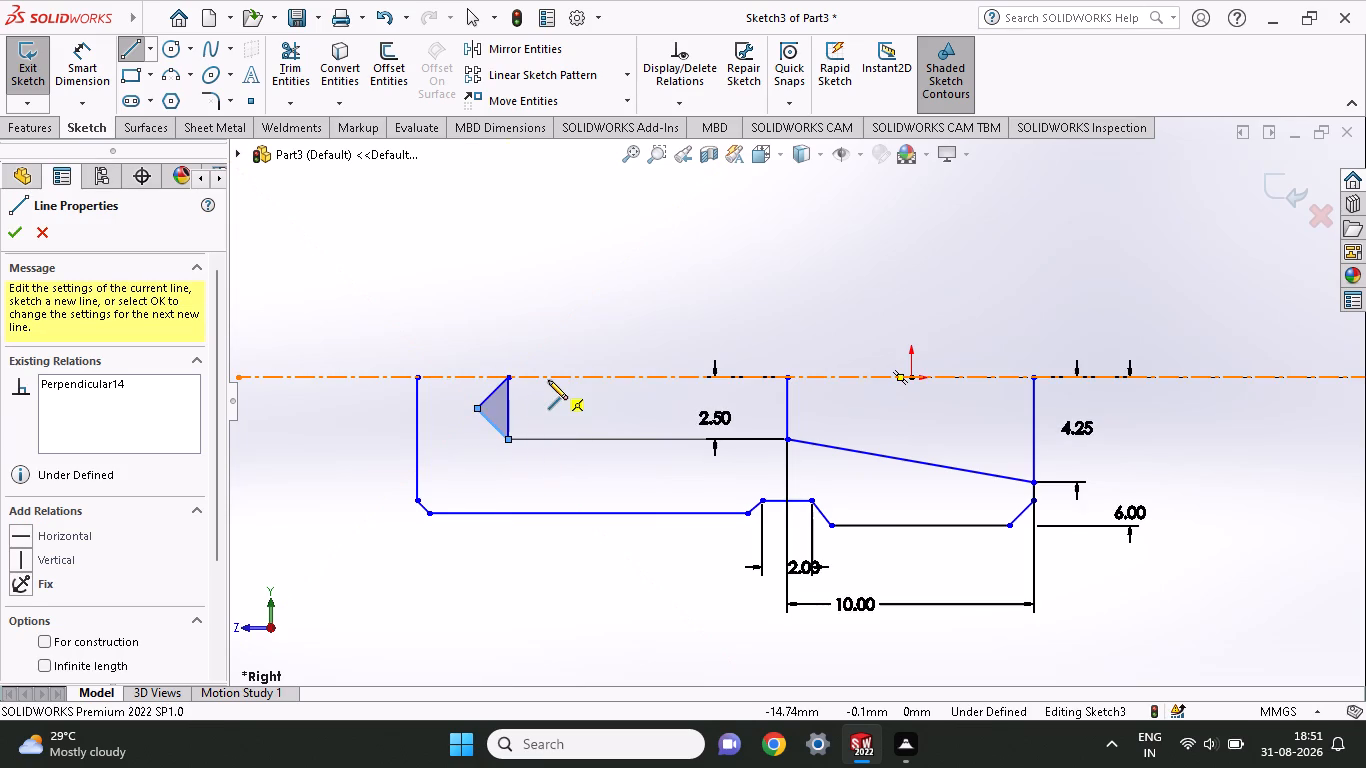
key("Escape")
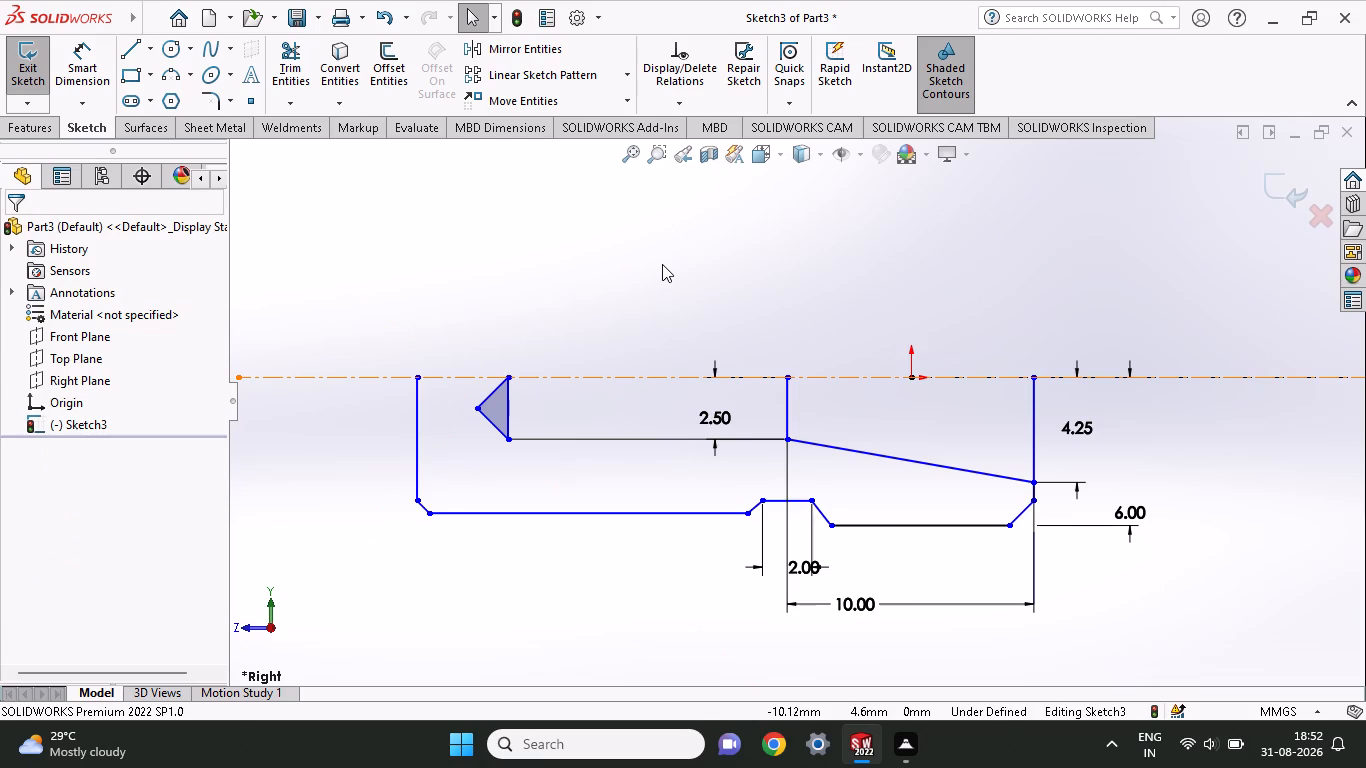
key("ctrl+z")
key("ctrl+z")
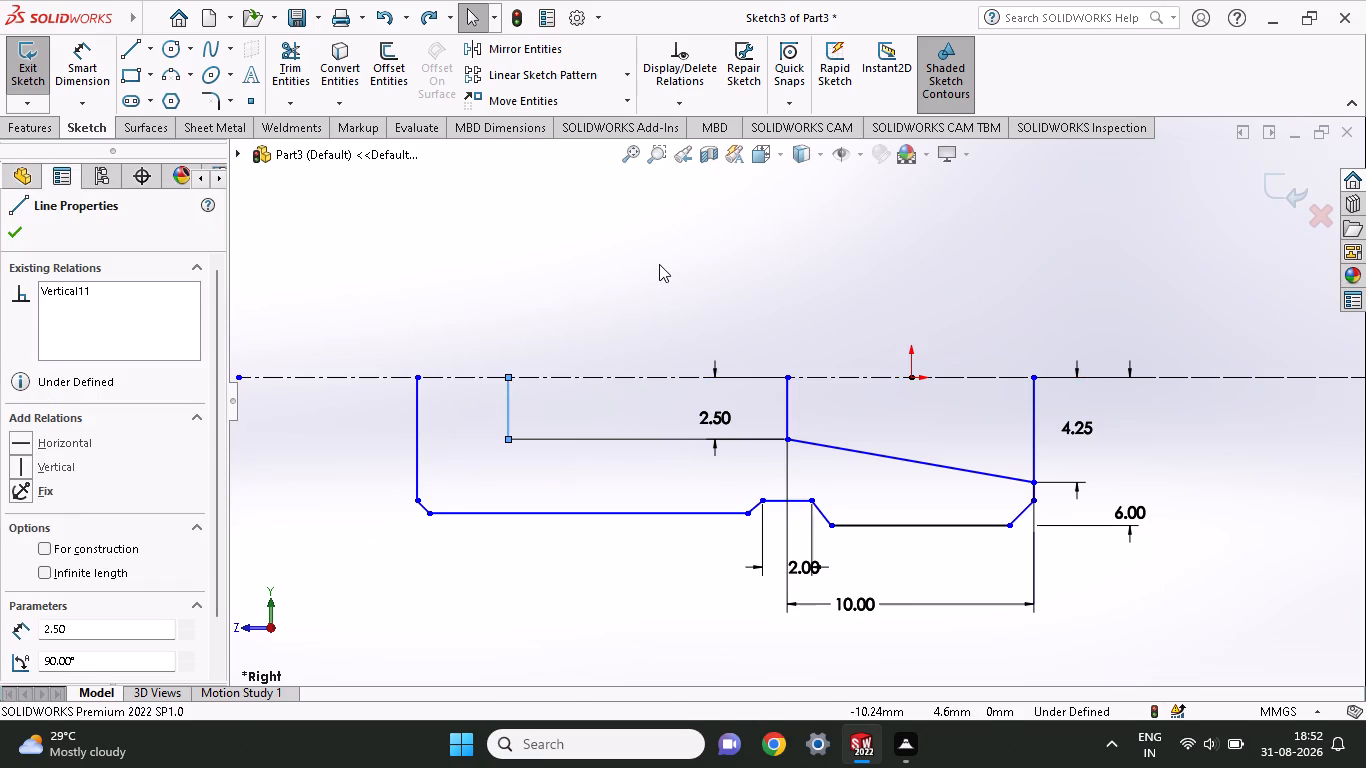
Sketch a sloped line from the bore line's closed-end corner to the centreline, forming the bore's conical tip.
left_click(121, 52)
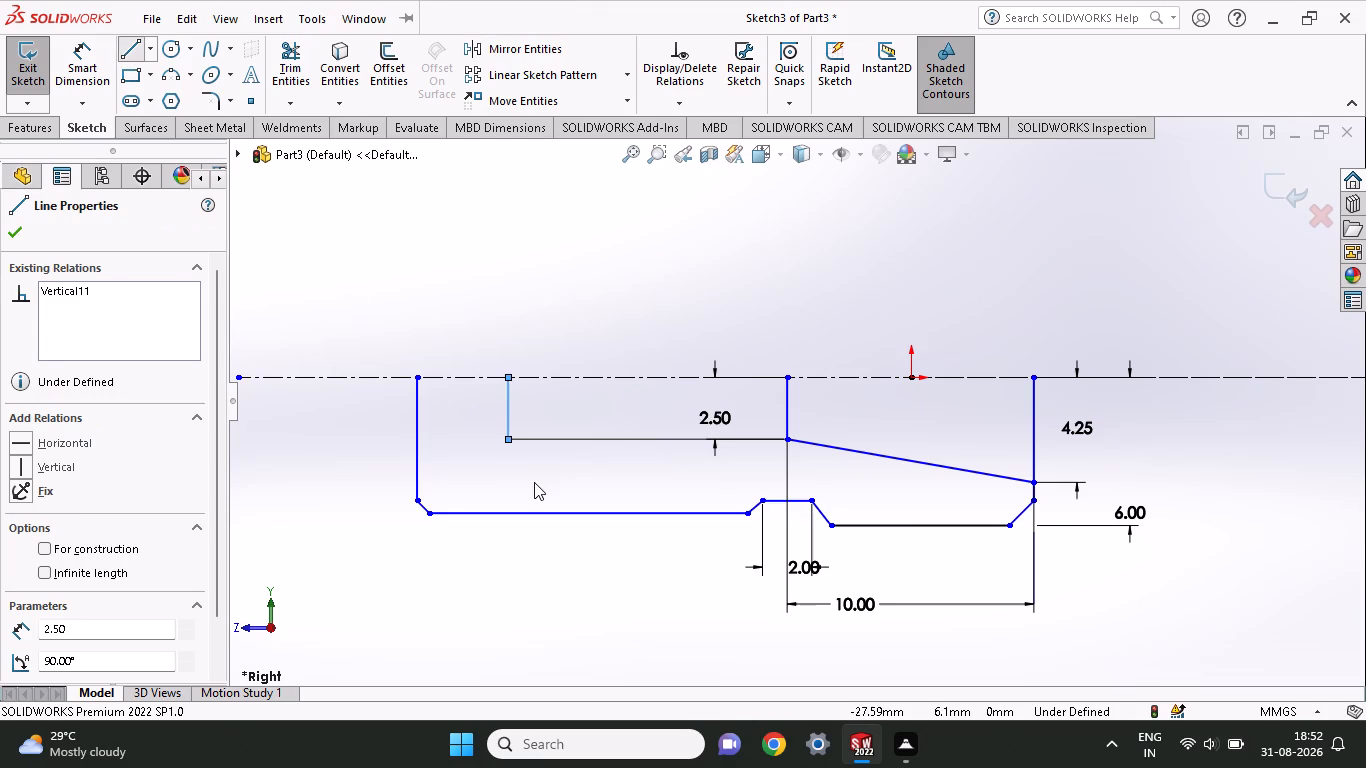
left_click(504, 437)
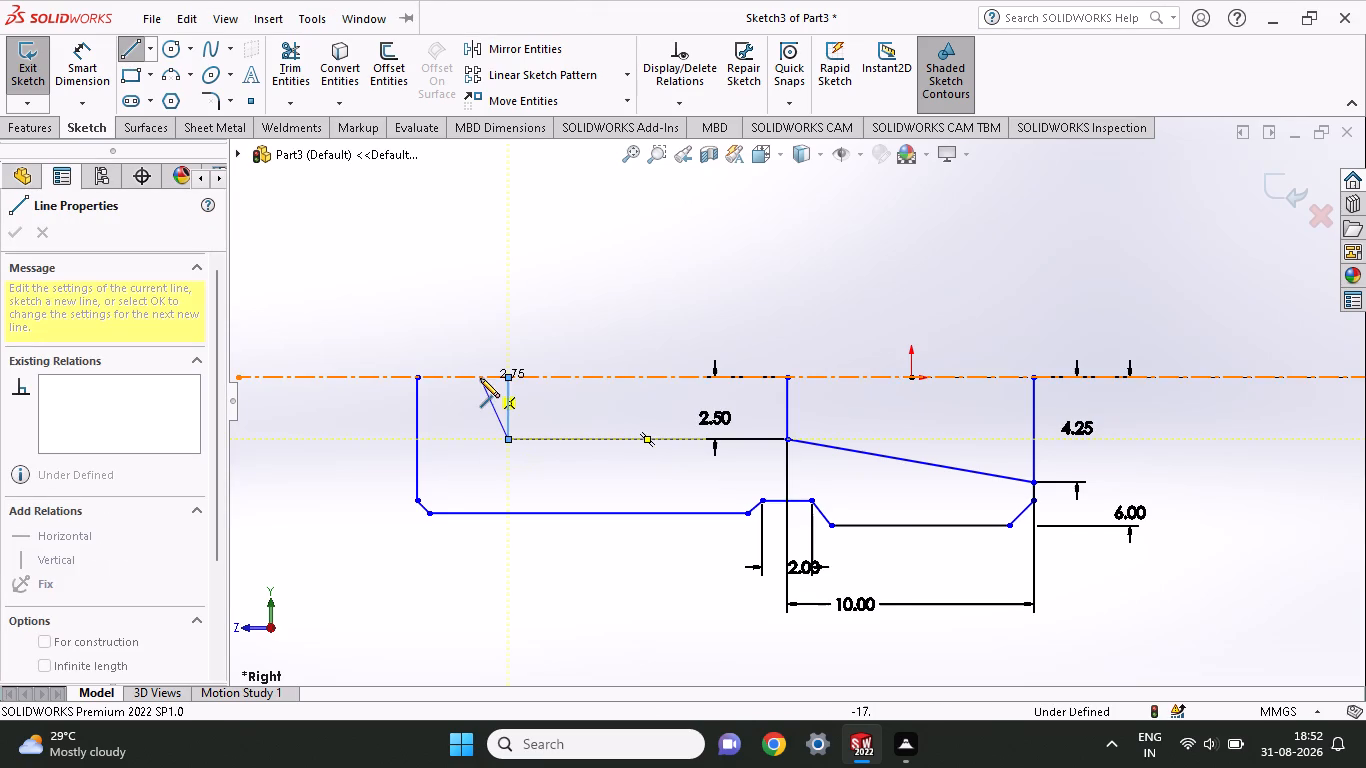
left_click(475, 375)
right_click(502, 327)
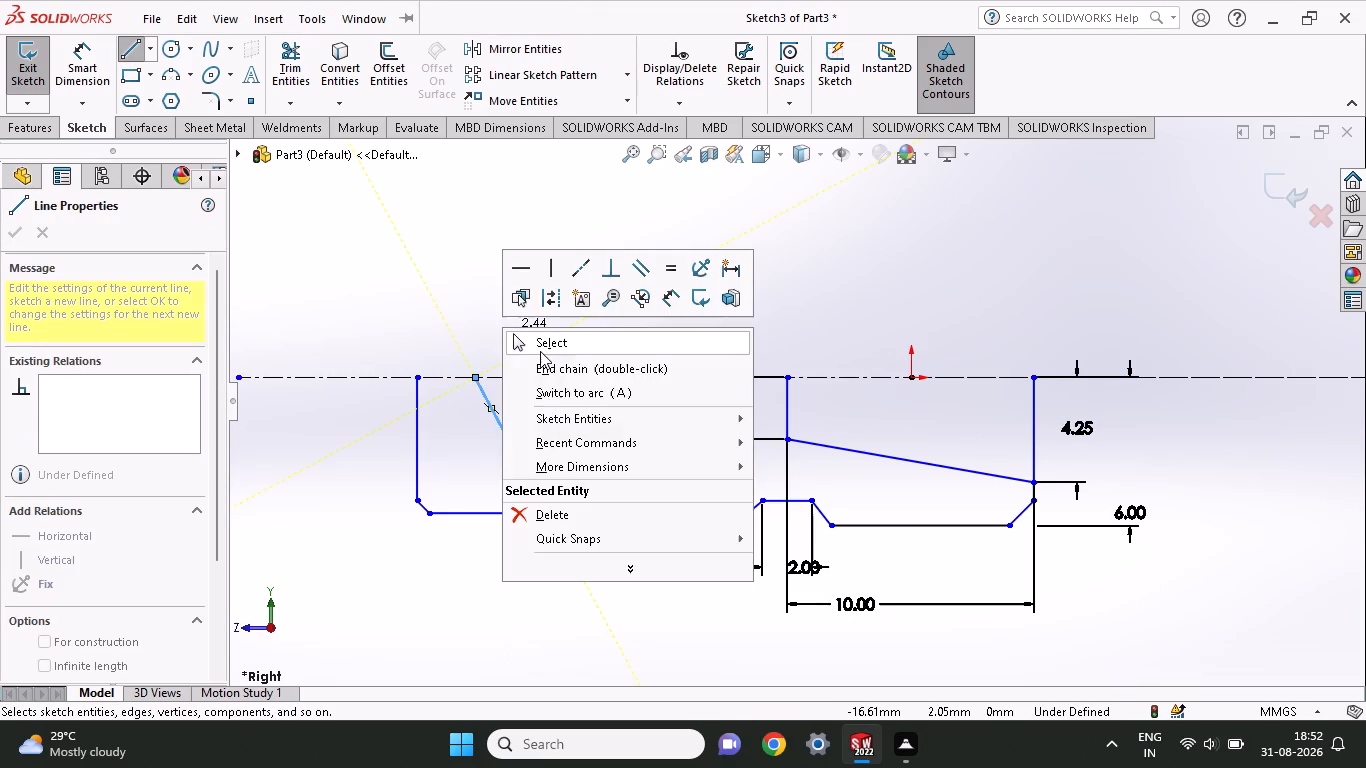
left_click(540, 351)
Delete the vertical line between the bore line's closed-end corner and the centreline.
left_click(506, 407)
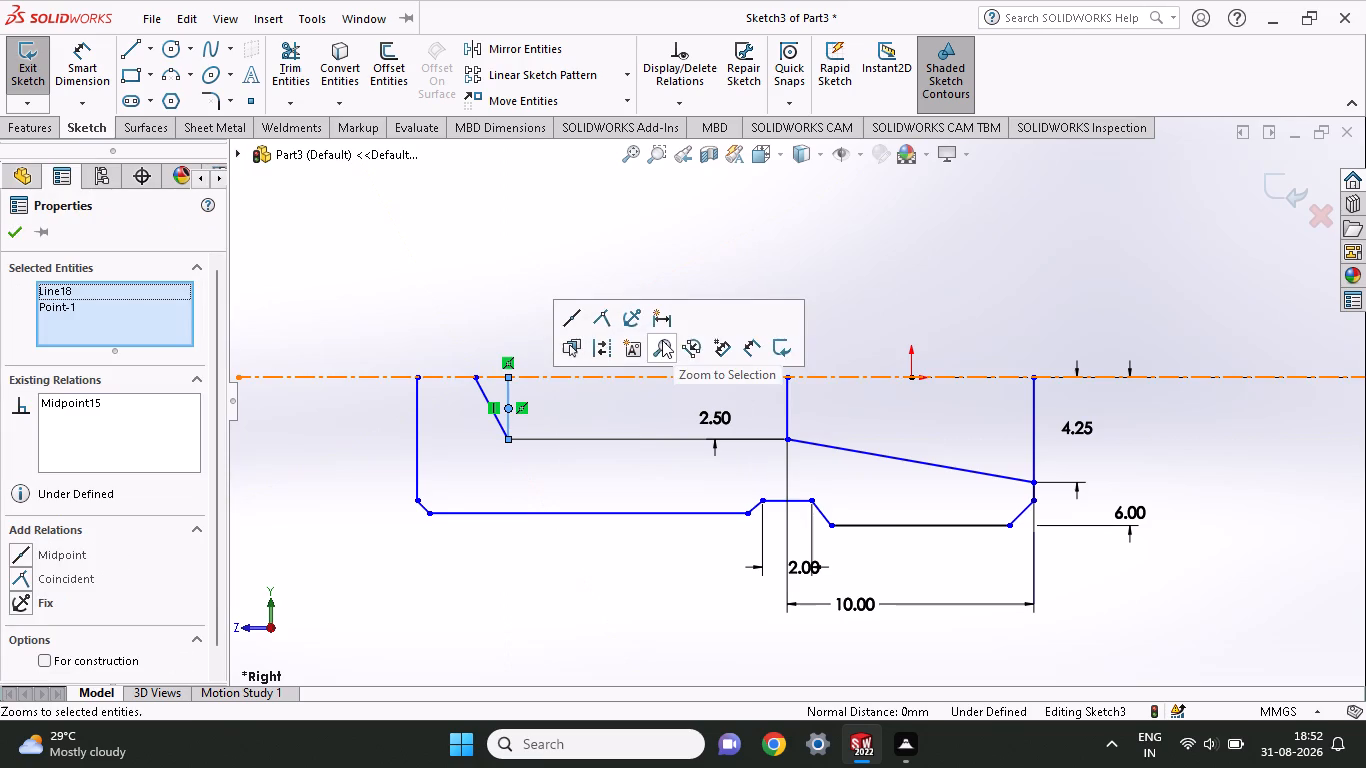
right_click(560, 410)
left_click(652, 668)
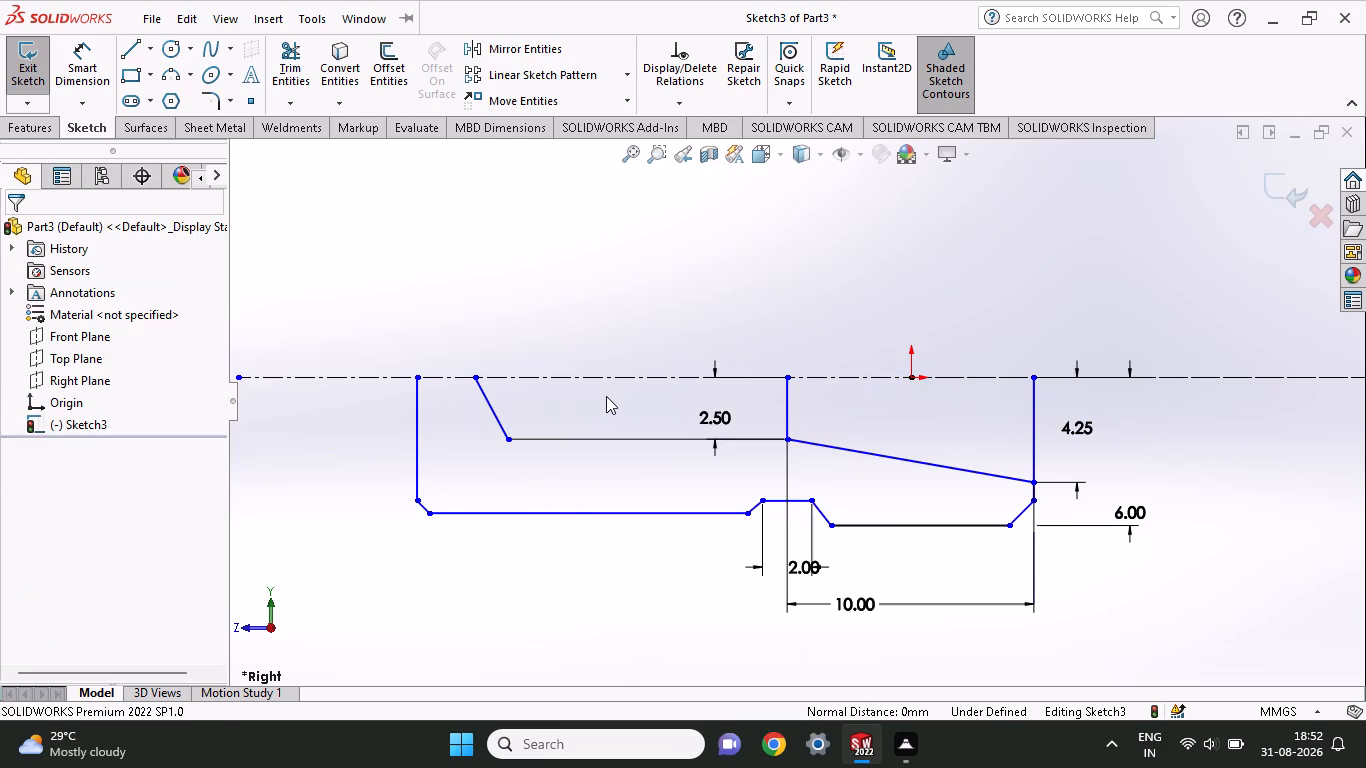
Sketch a vertical line from the bore line's closed-end corner up to the centreline.
left_click(125, 51)
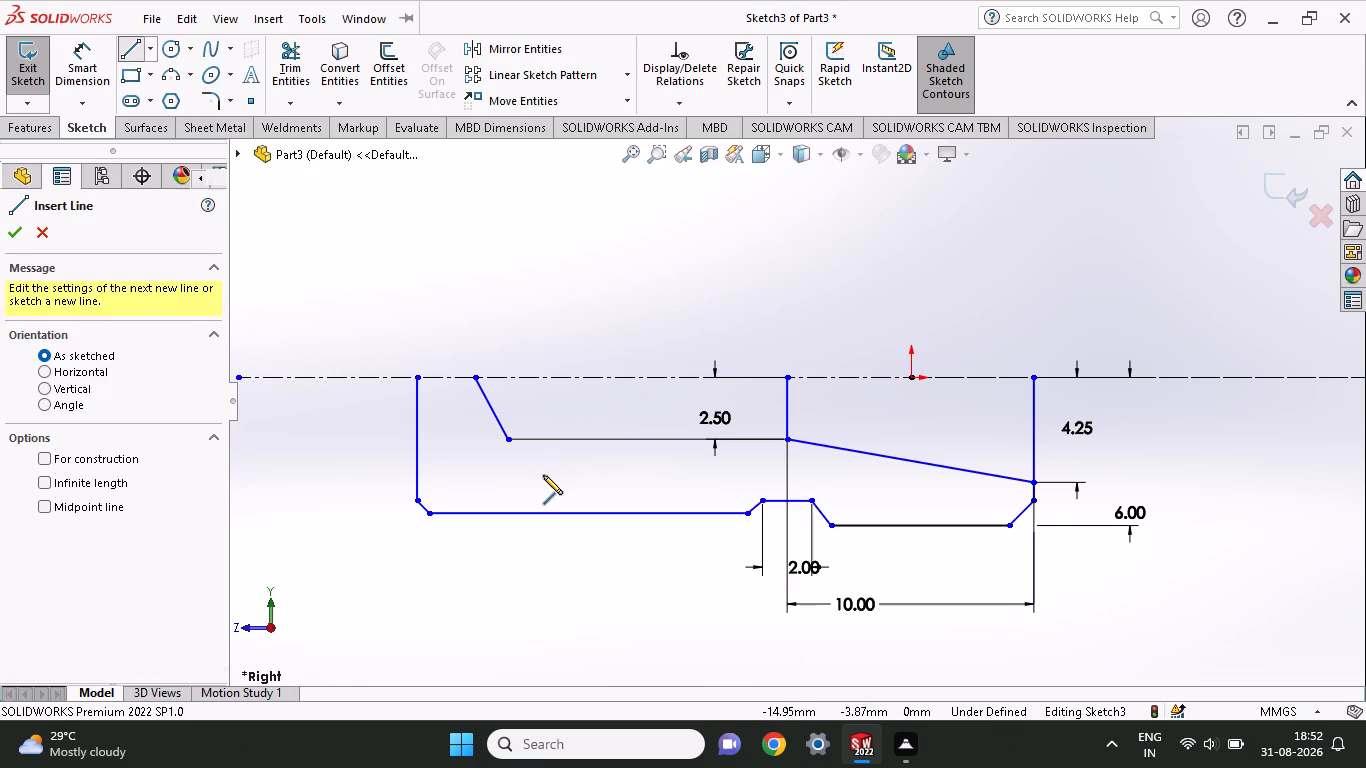
left_click(508, 438)
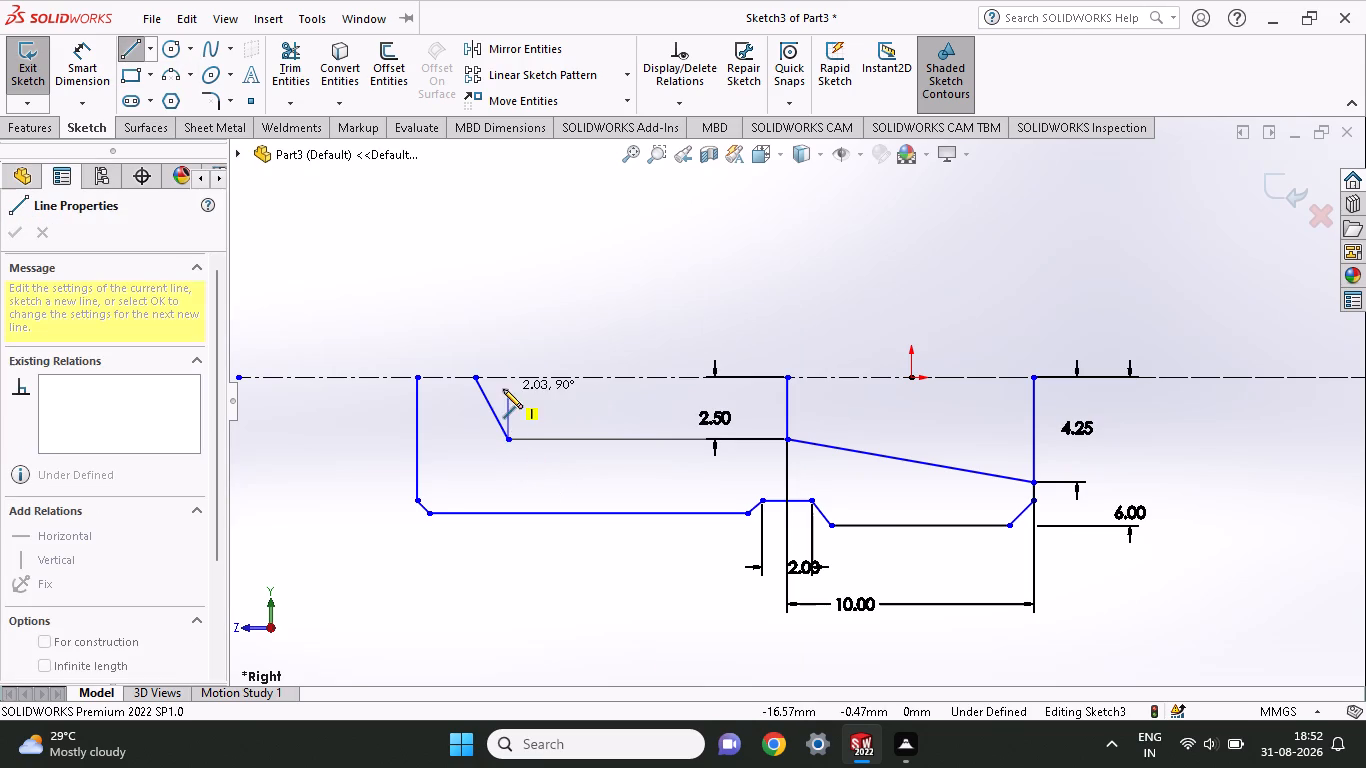
left_click(509, 376)
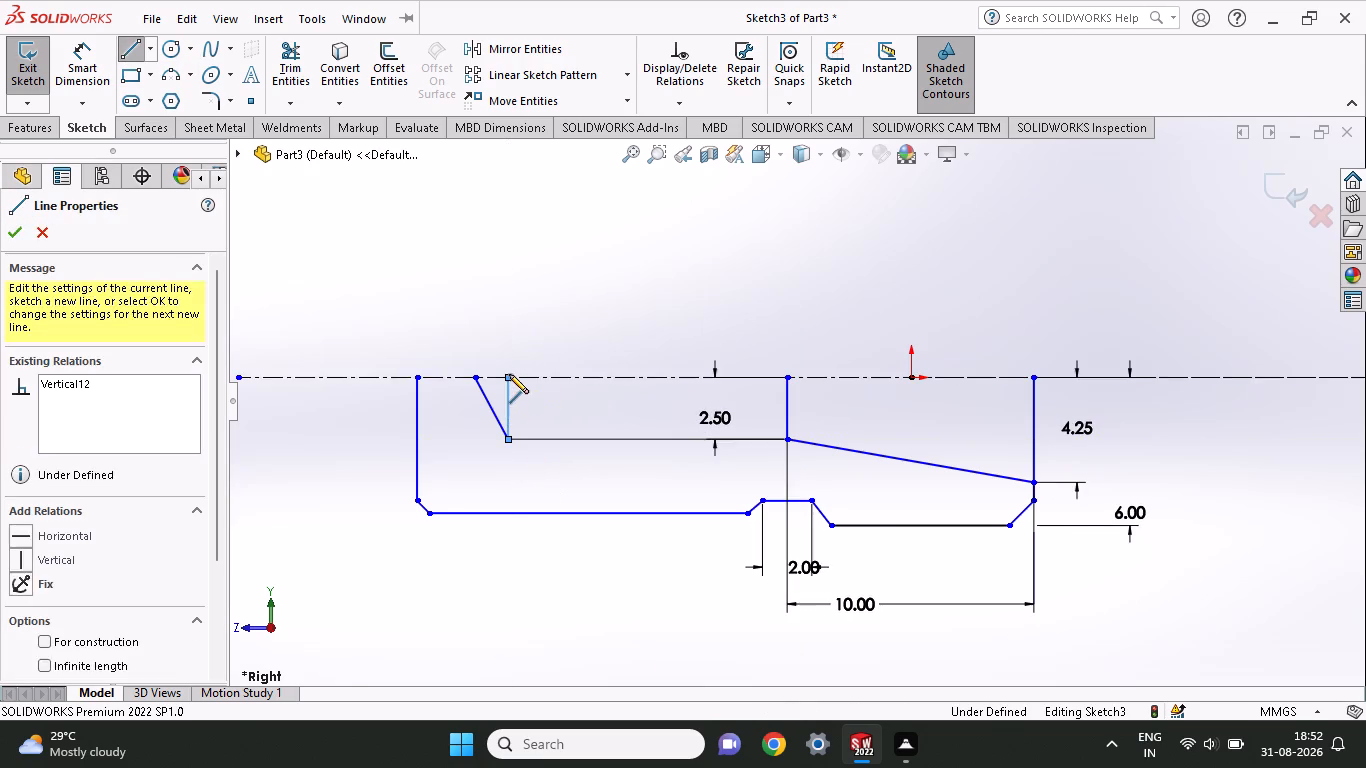
right_click(527, 333)
left_click(563, 358)
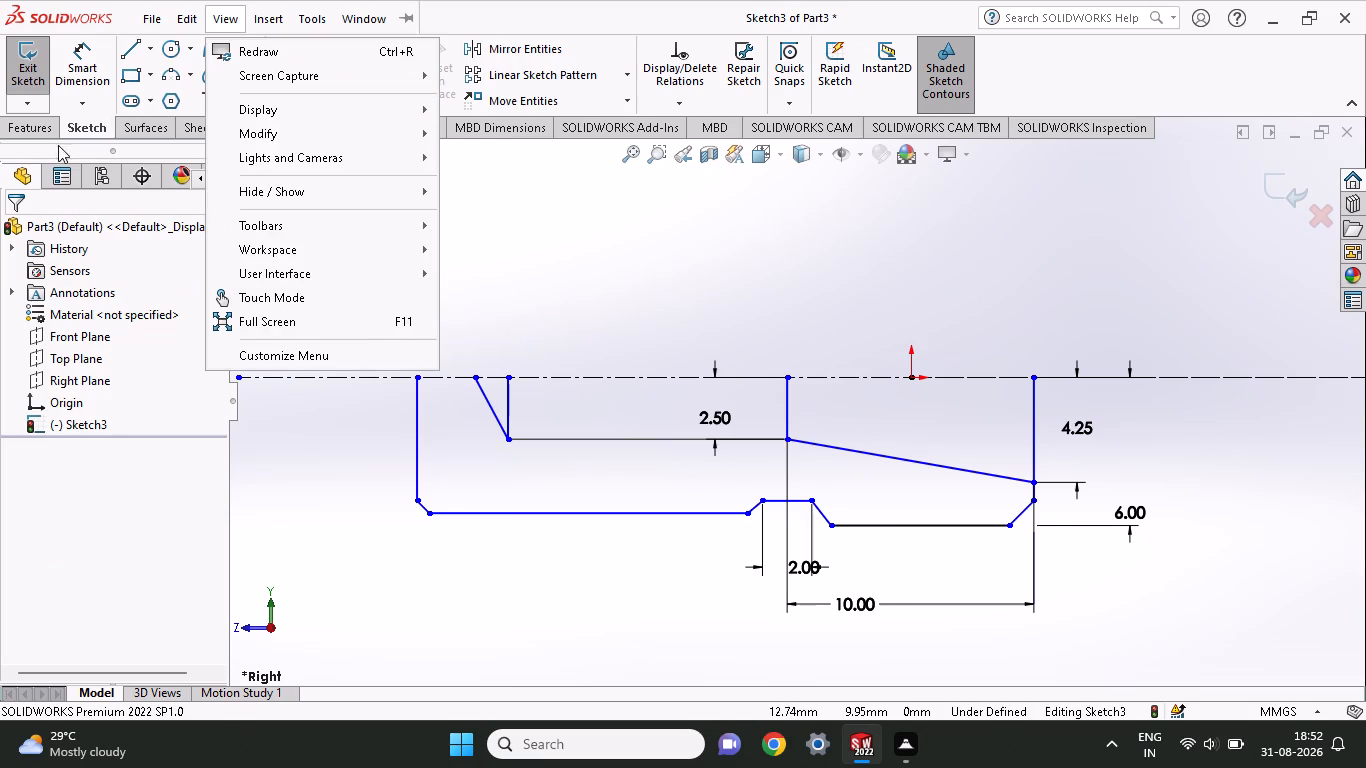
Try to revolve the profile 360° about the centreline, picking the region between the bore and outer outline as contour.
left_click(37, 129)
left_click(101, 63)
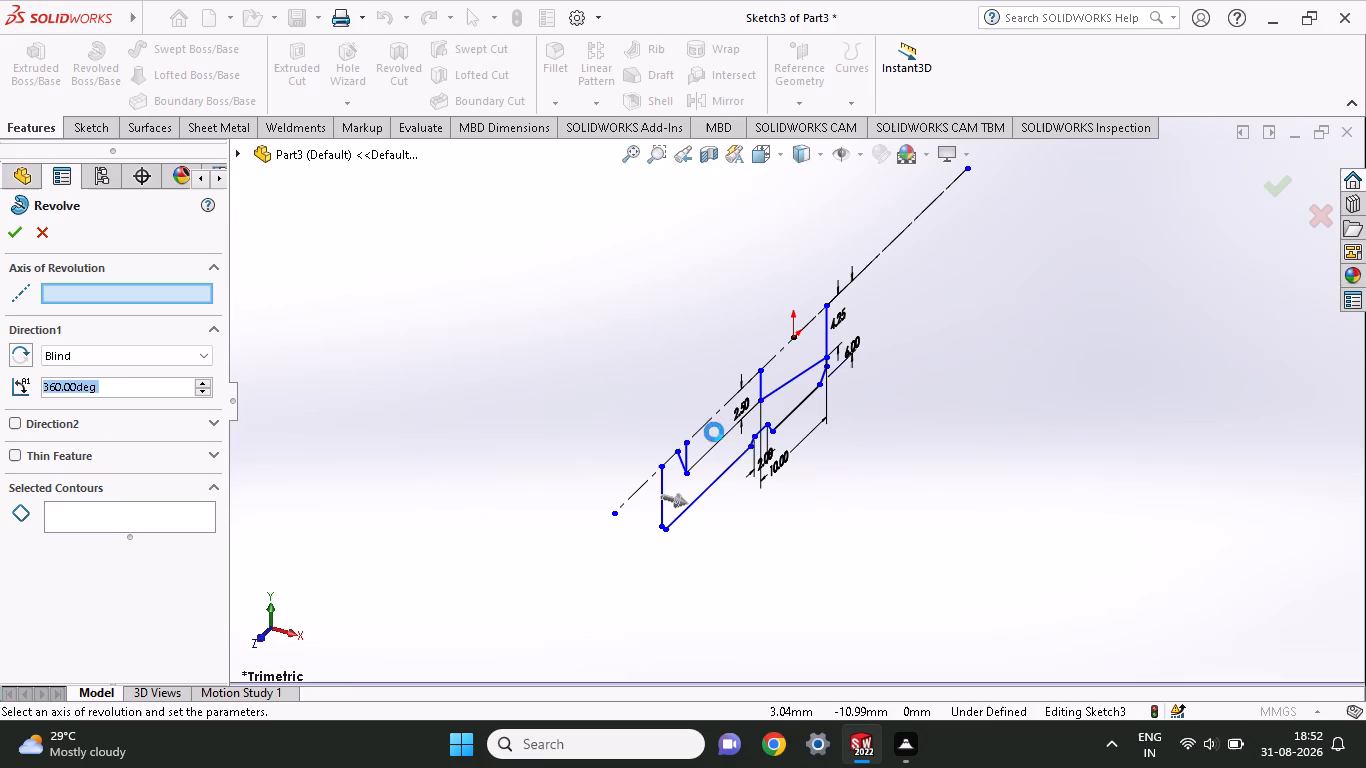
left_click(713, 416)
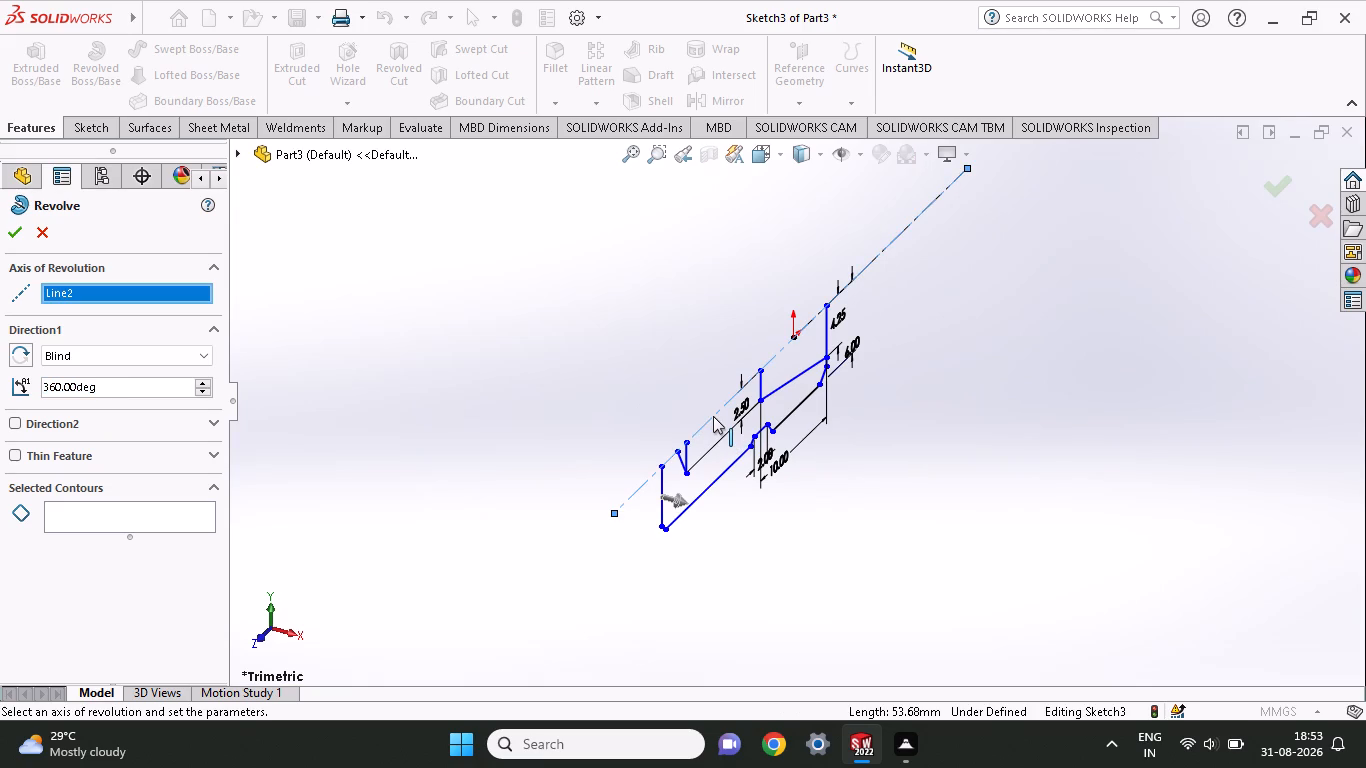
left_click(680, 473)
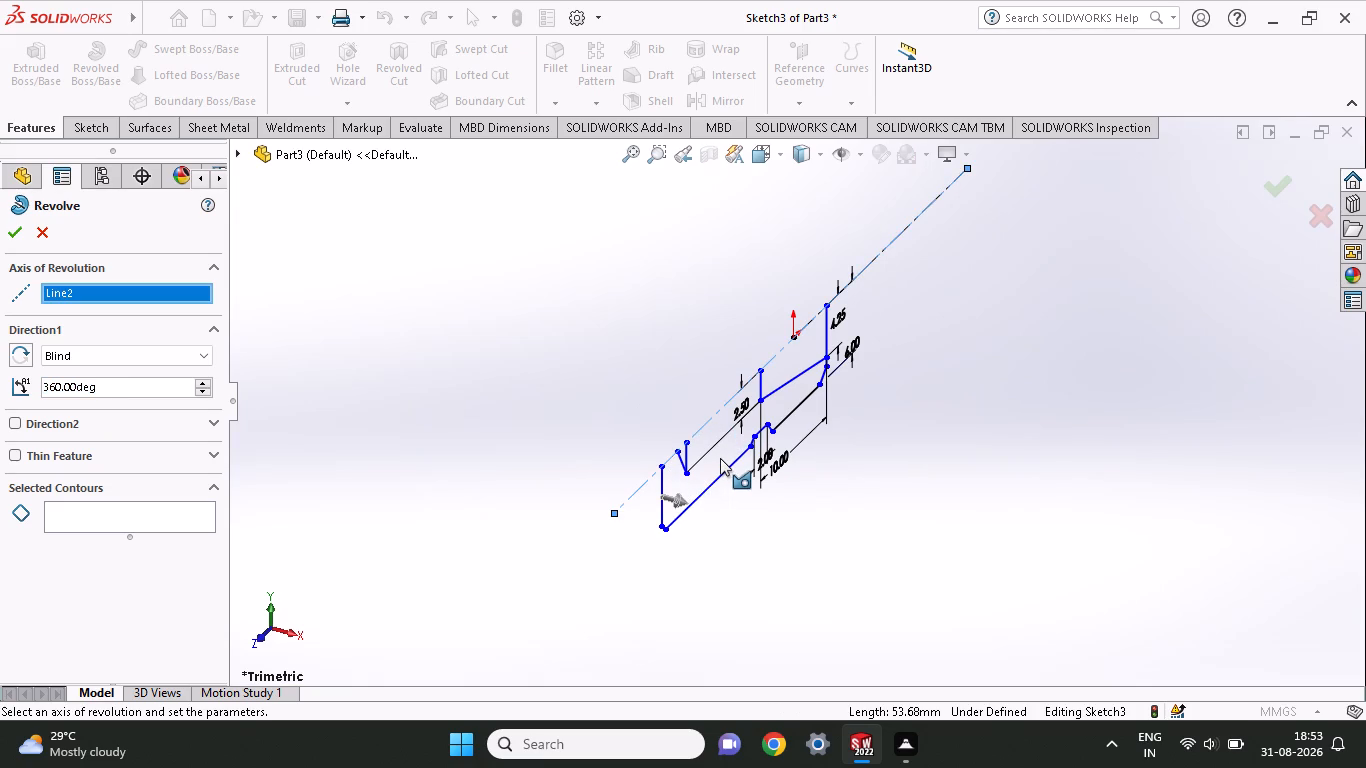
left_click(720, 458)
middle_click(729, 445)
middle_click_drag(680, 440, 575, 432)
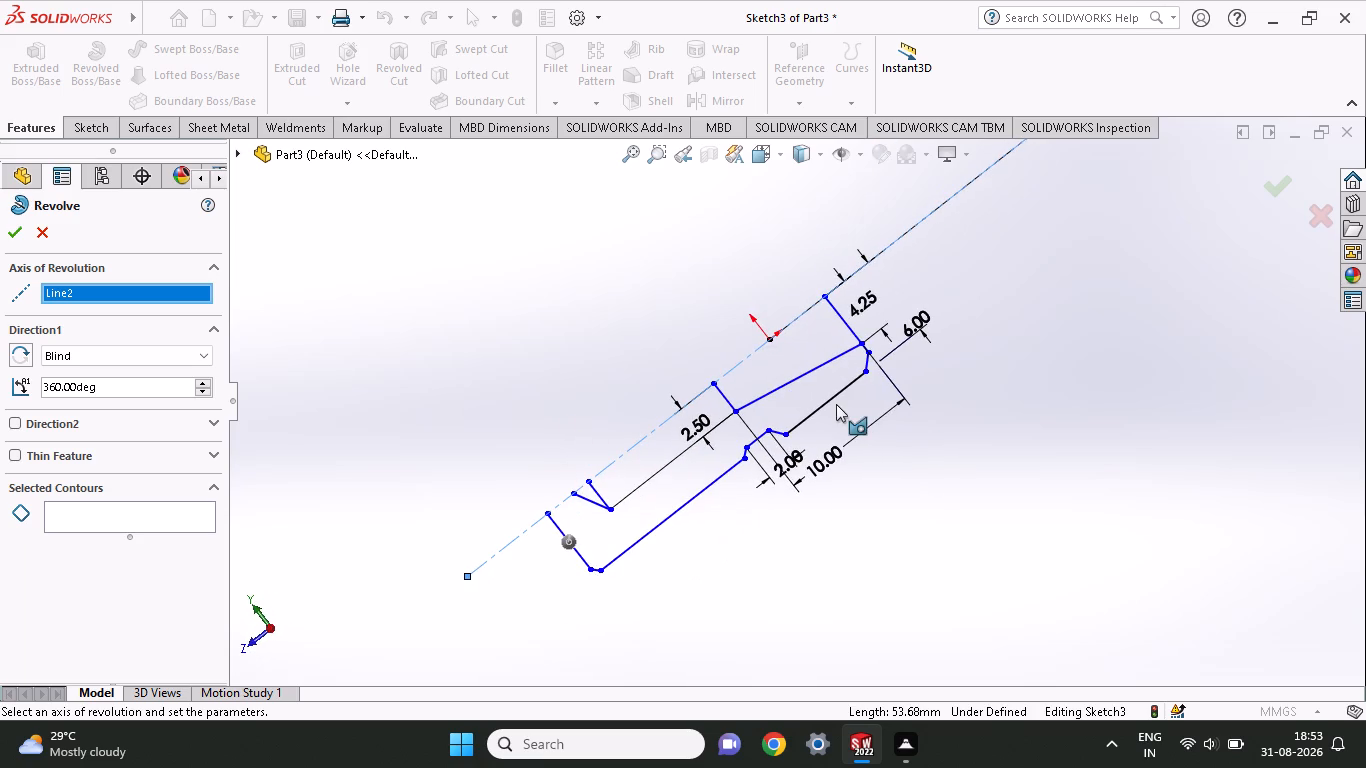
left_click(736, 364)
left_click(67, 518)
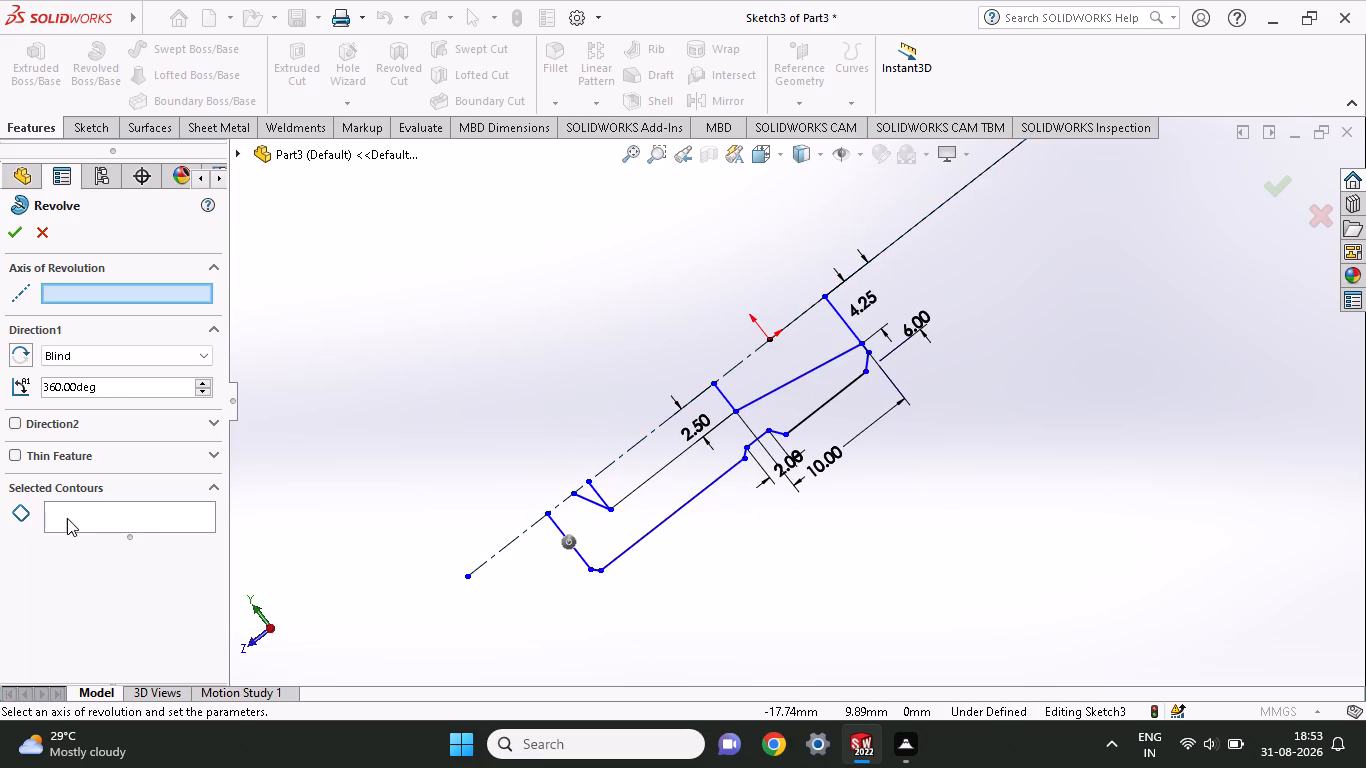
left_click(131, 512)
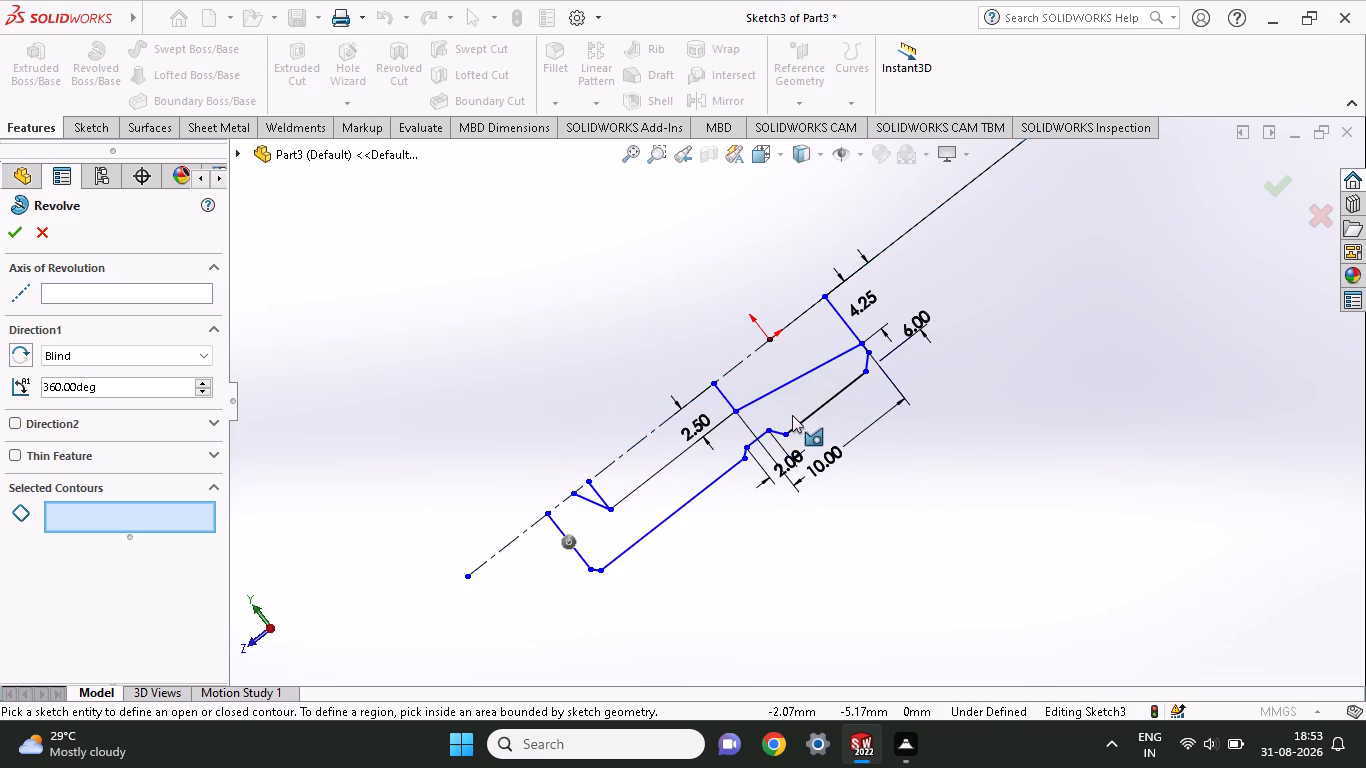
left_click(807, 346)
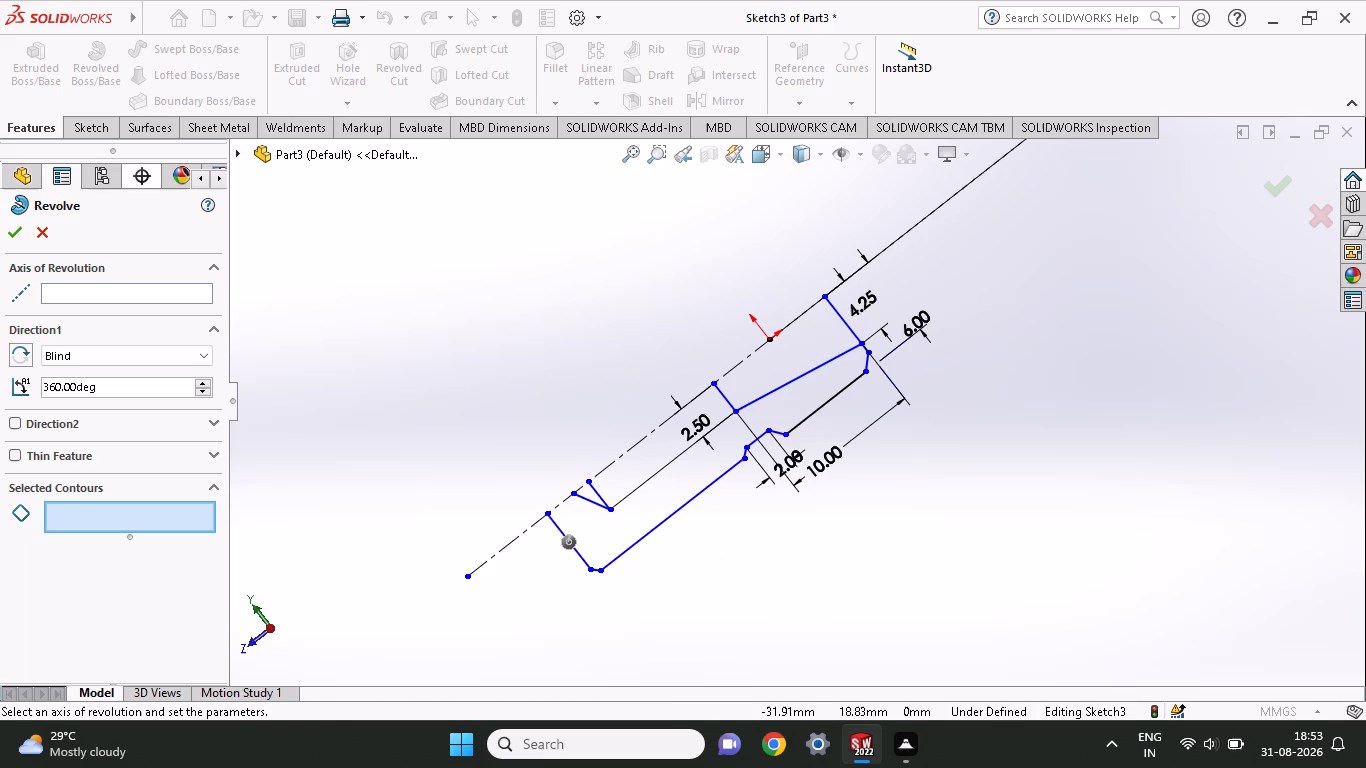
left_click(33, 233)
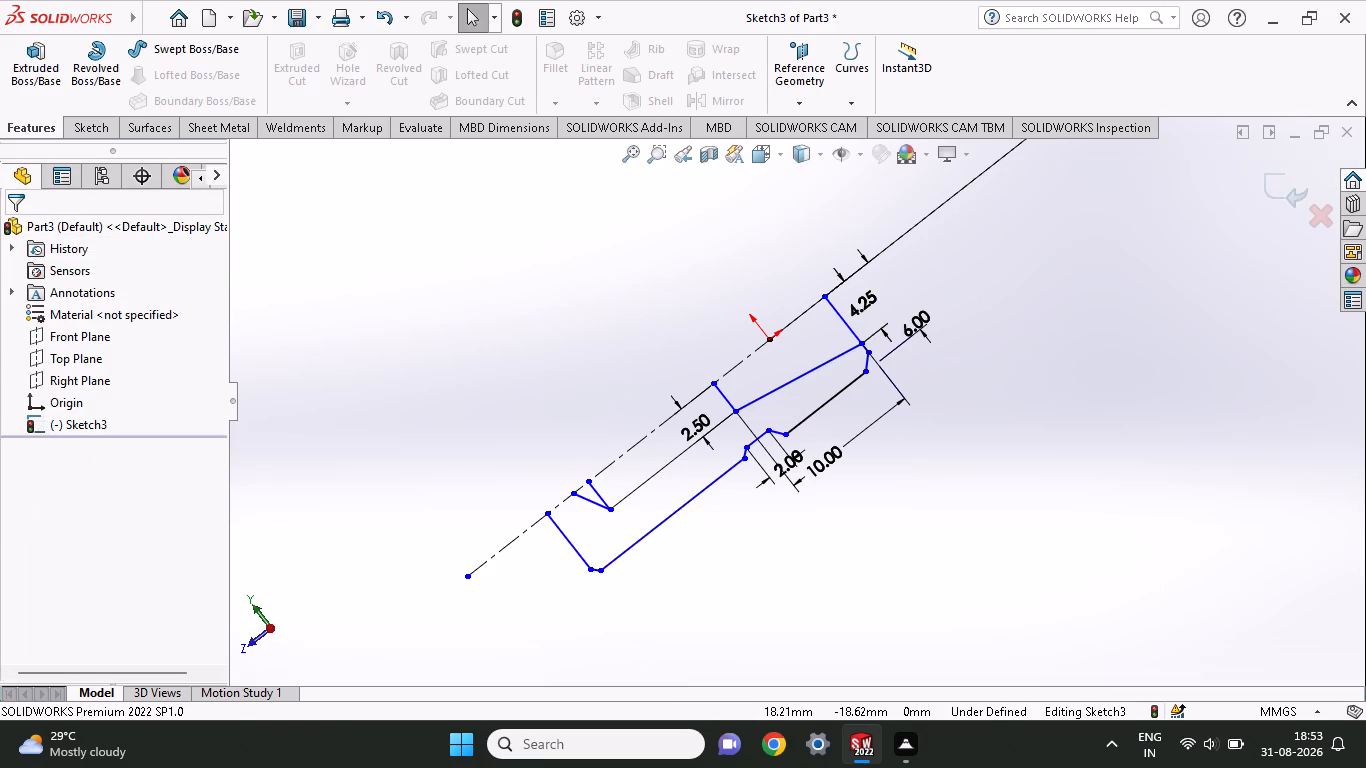
Close the outer profile with a line along the centreline joining the upper ends of its two vertical end lines.
left_click(49, 129)
left_click(74, 130)
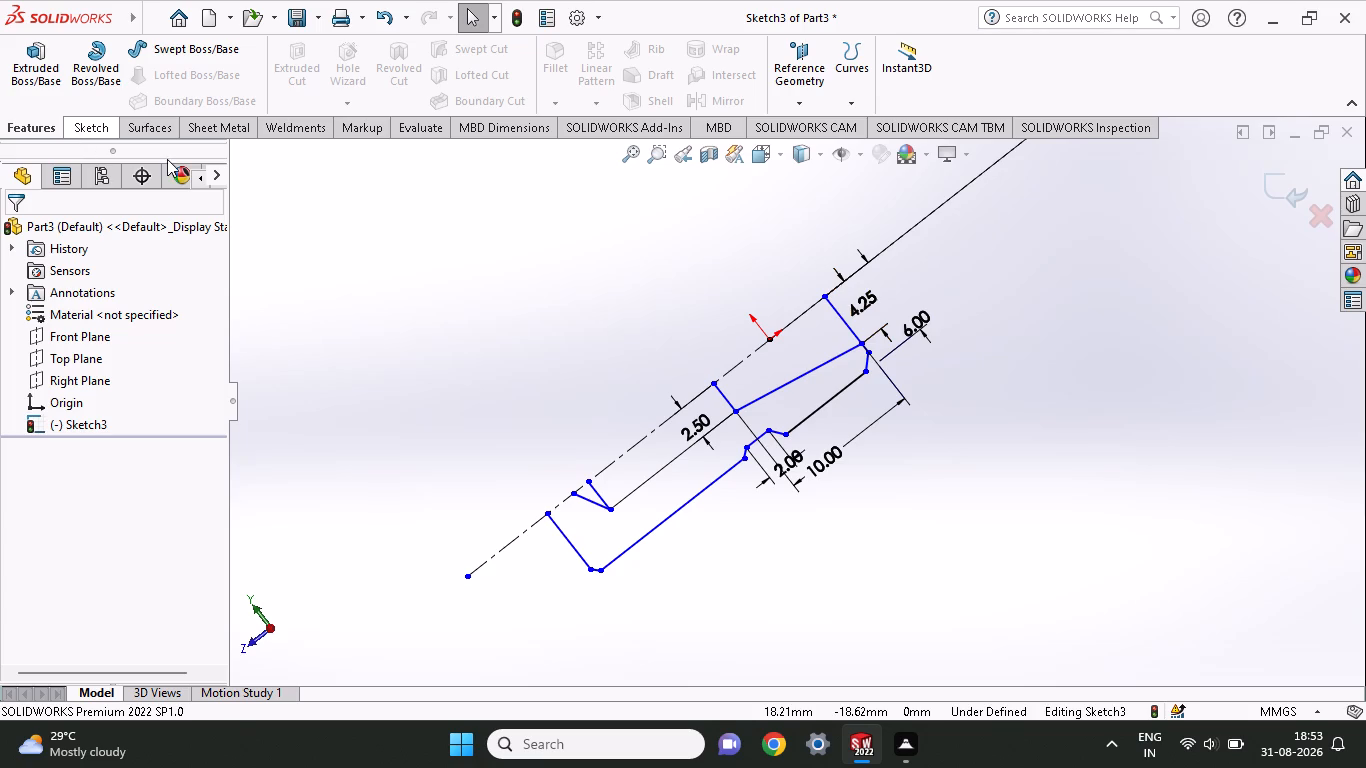
left_click(128, 61)
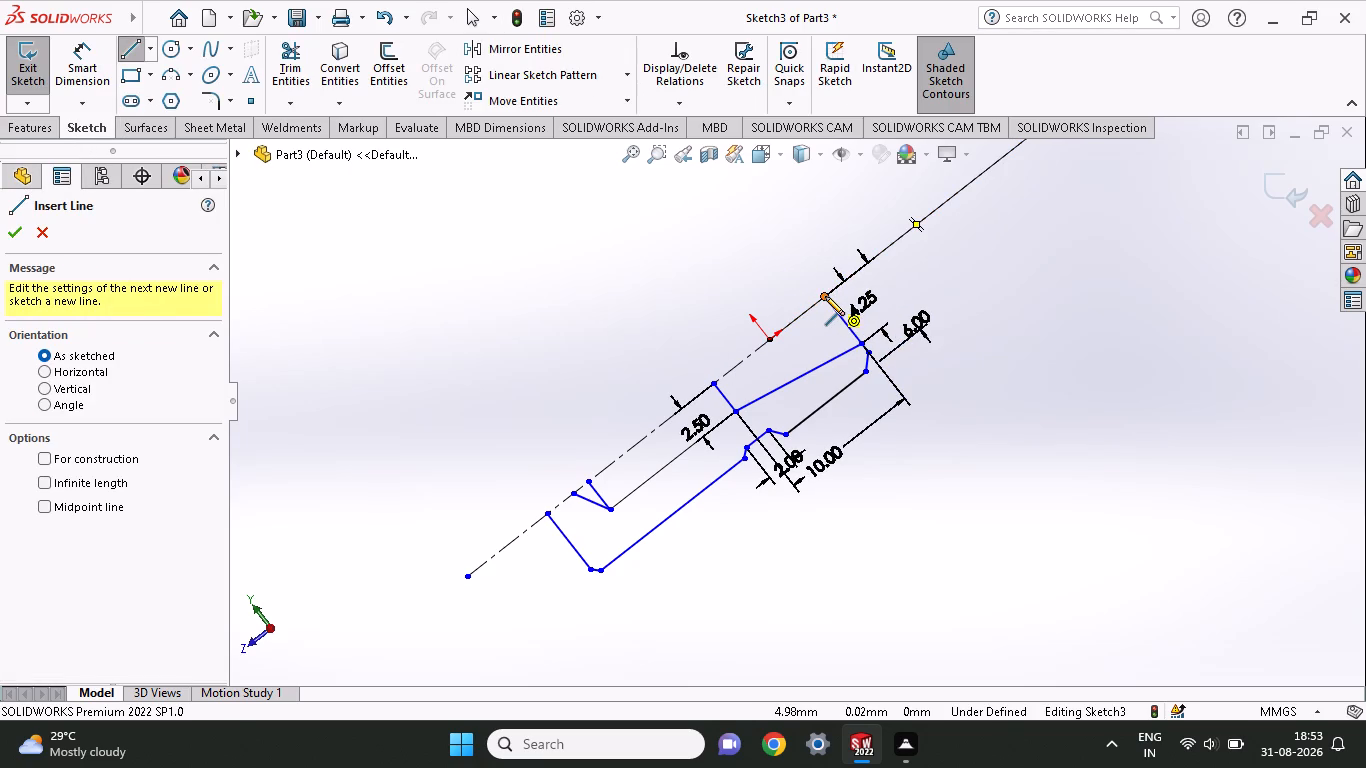
left_click(825, 296)
left_click(550, 515)
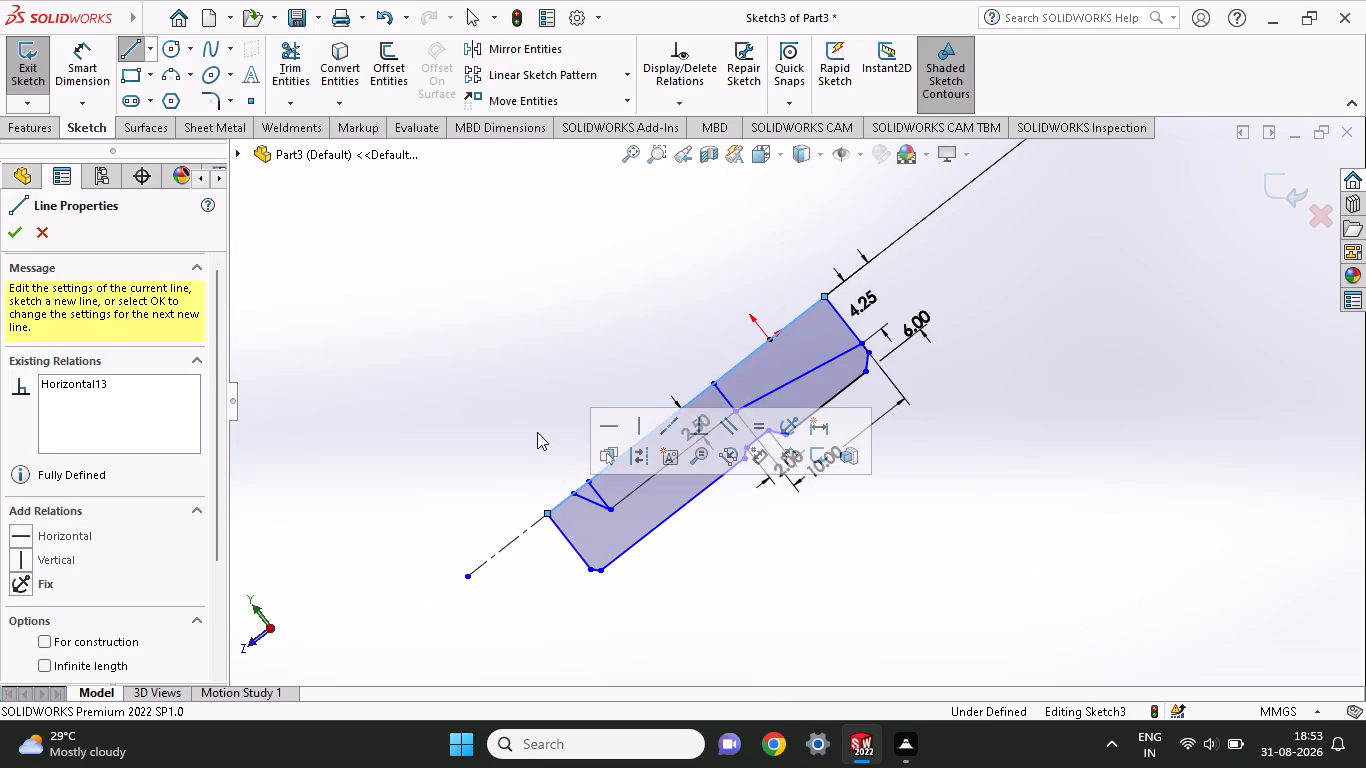
Revolve the profile 360° about the centreline, picking all its closed regions, including the tapered bore, straight hole and cone tip, as contours.
right_click(537, 418)
left_click(575, 429)
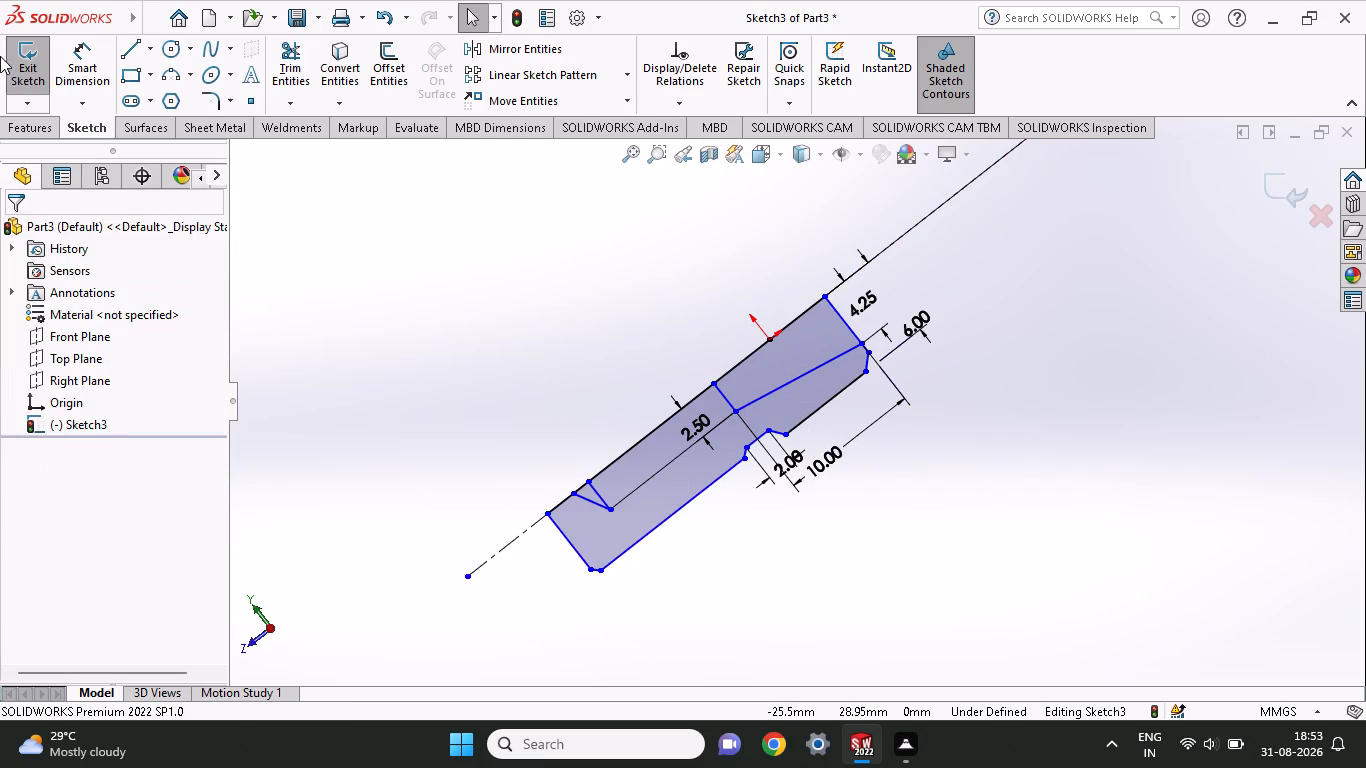
left_click(22, 129)
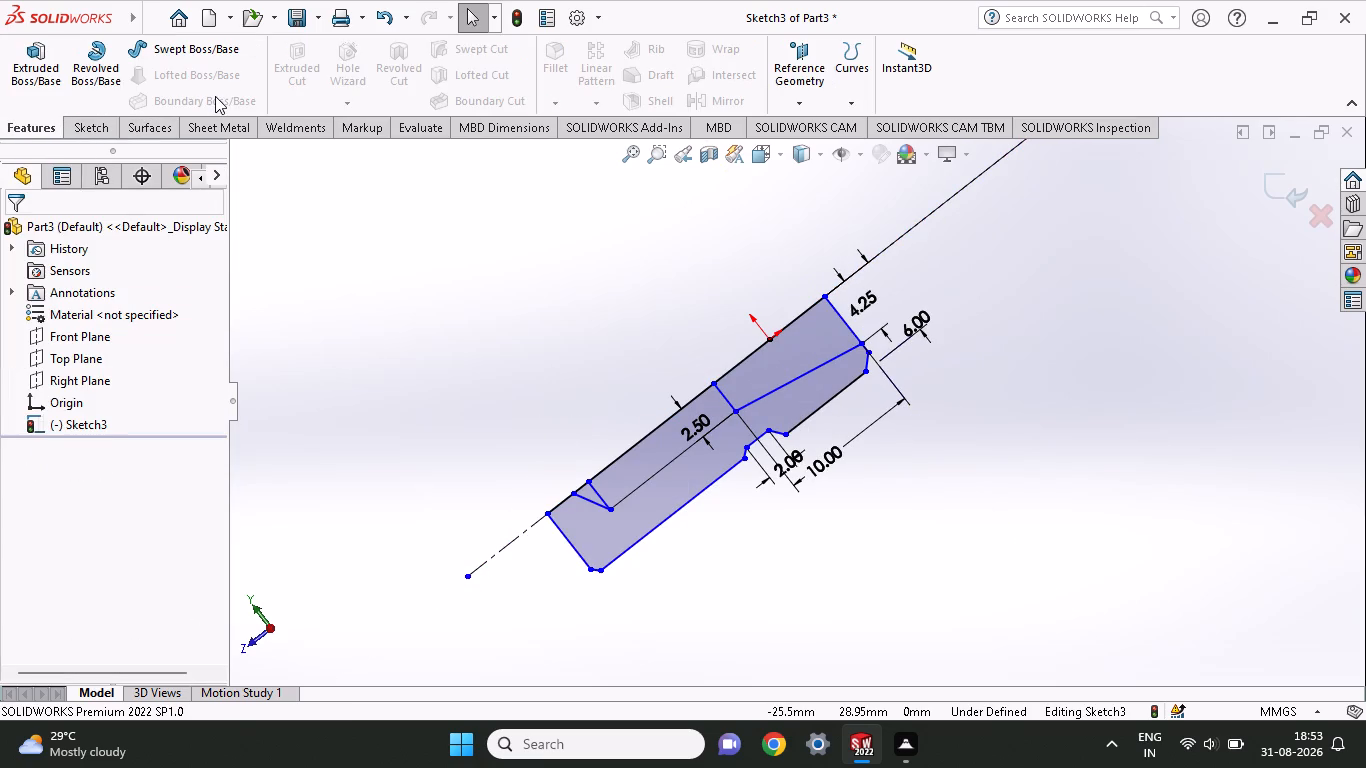
left_click(95, 67)
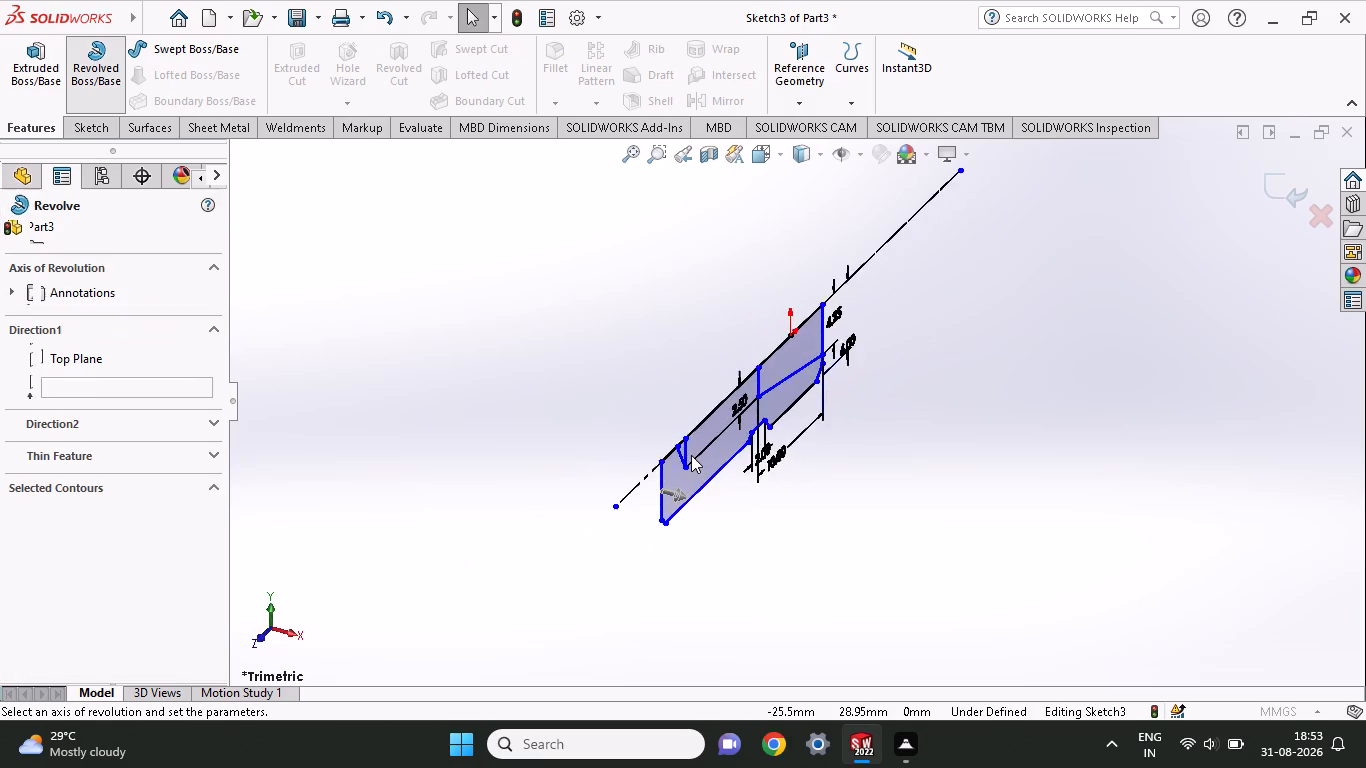
middle_click_drag(691, 453, 858, 516)
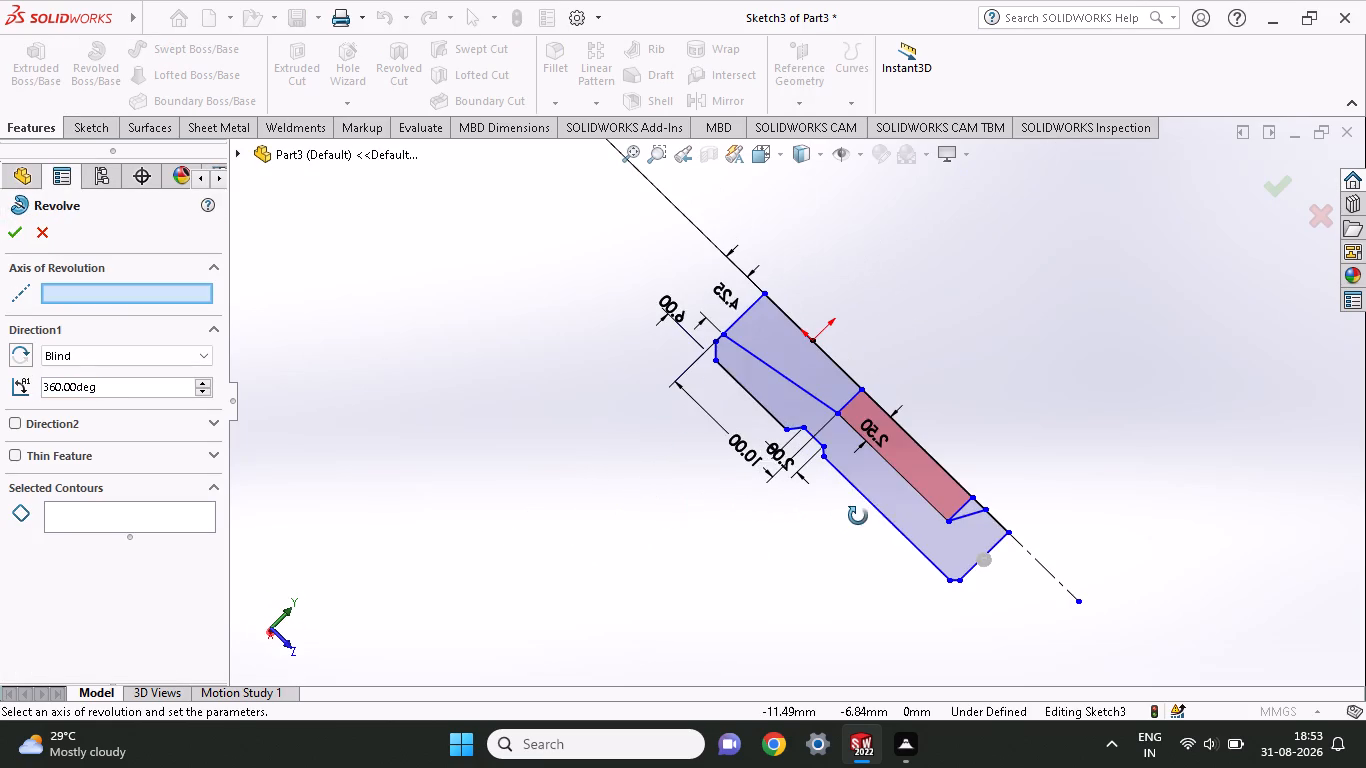
left_click(866, 480)
left_click(923, 465)
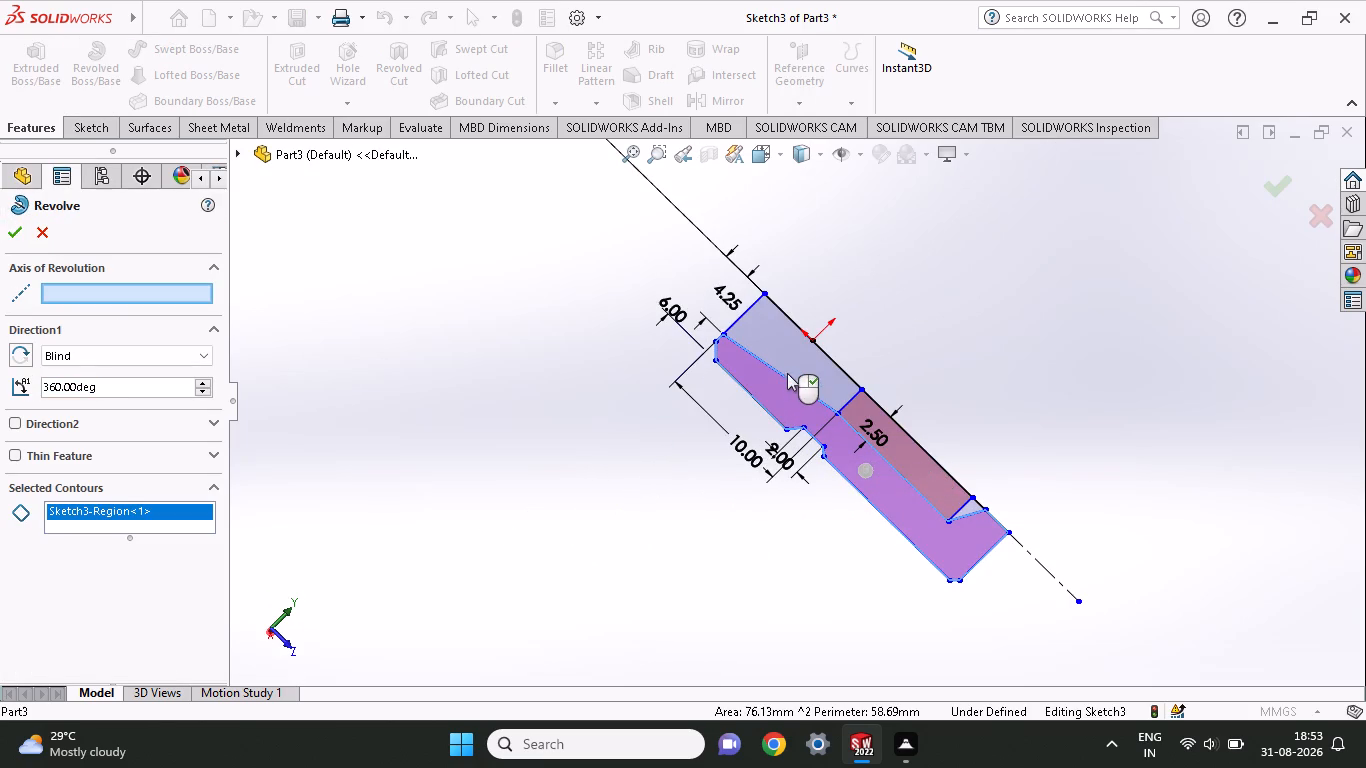
left_click(789, 358)
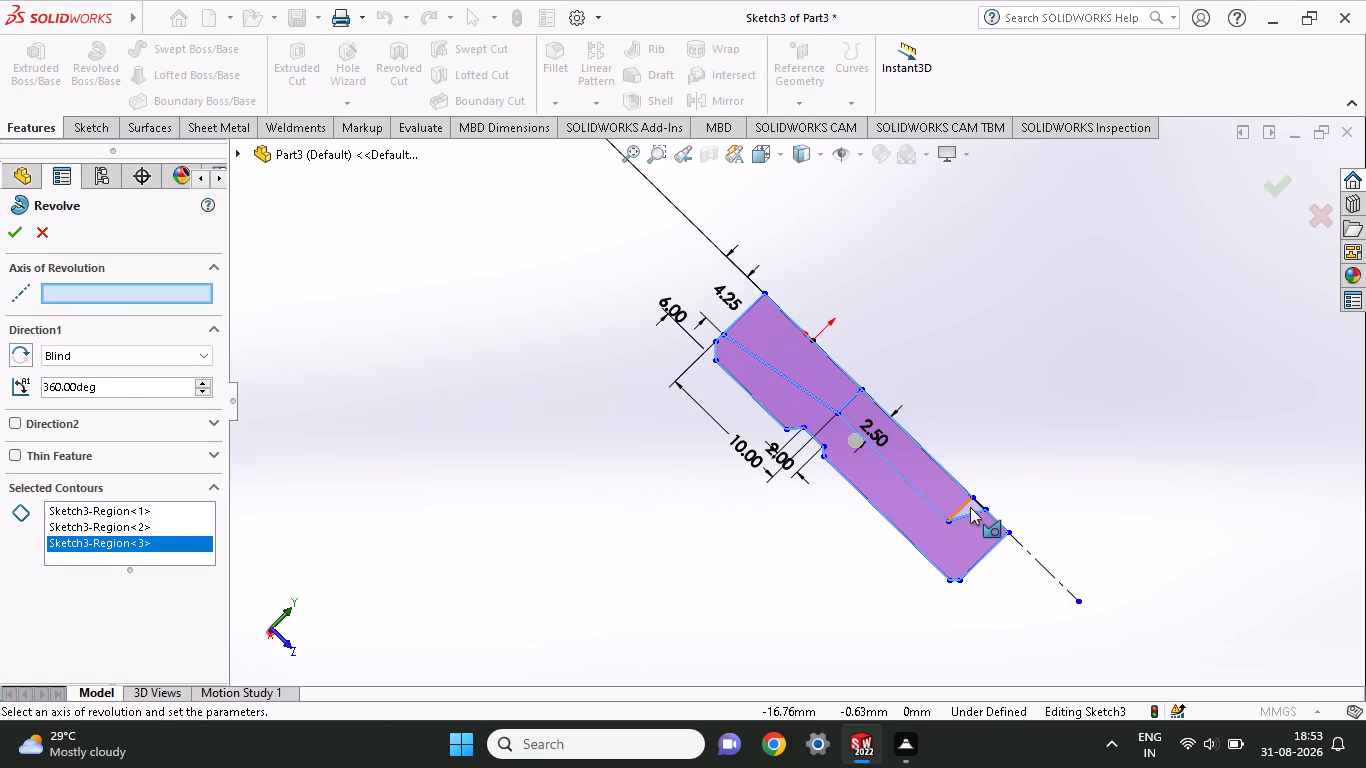
left_click(970, 507)
left_click(970, 507)
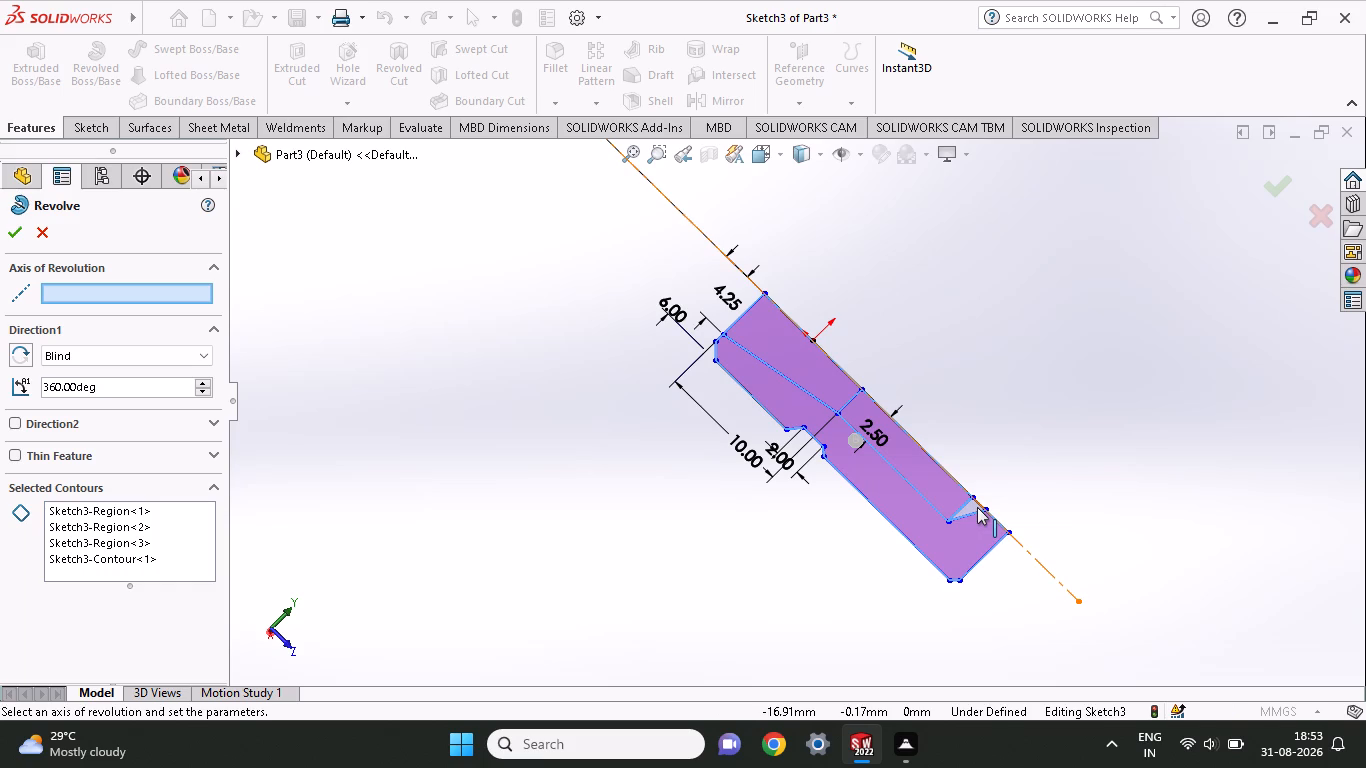
left_click(970, 509)
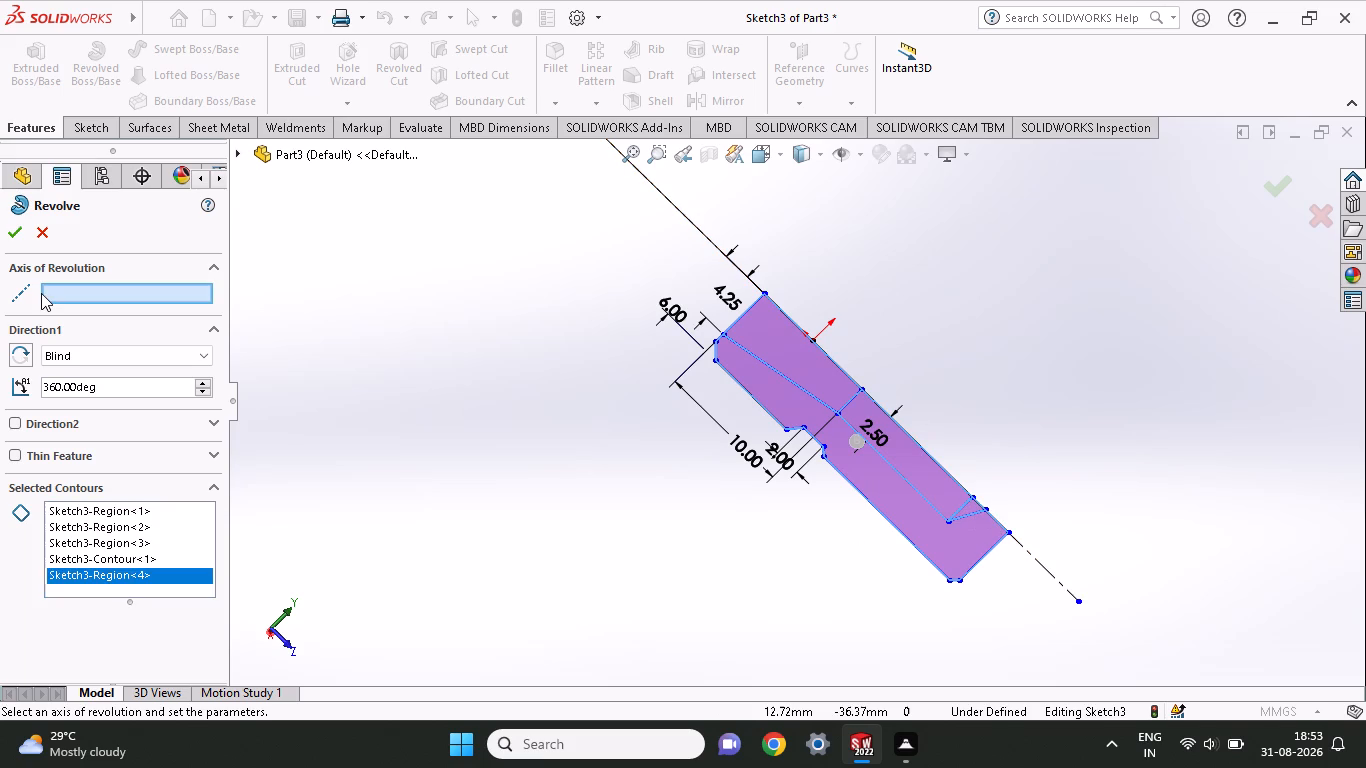
left_click(50, 290)
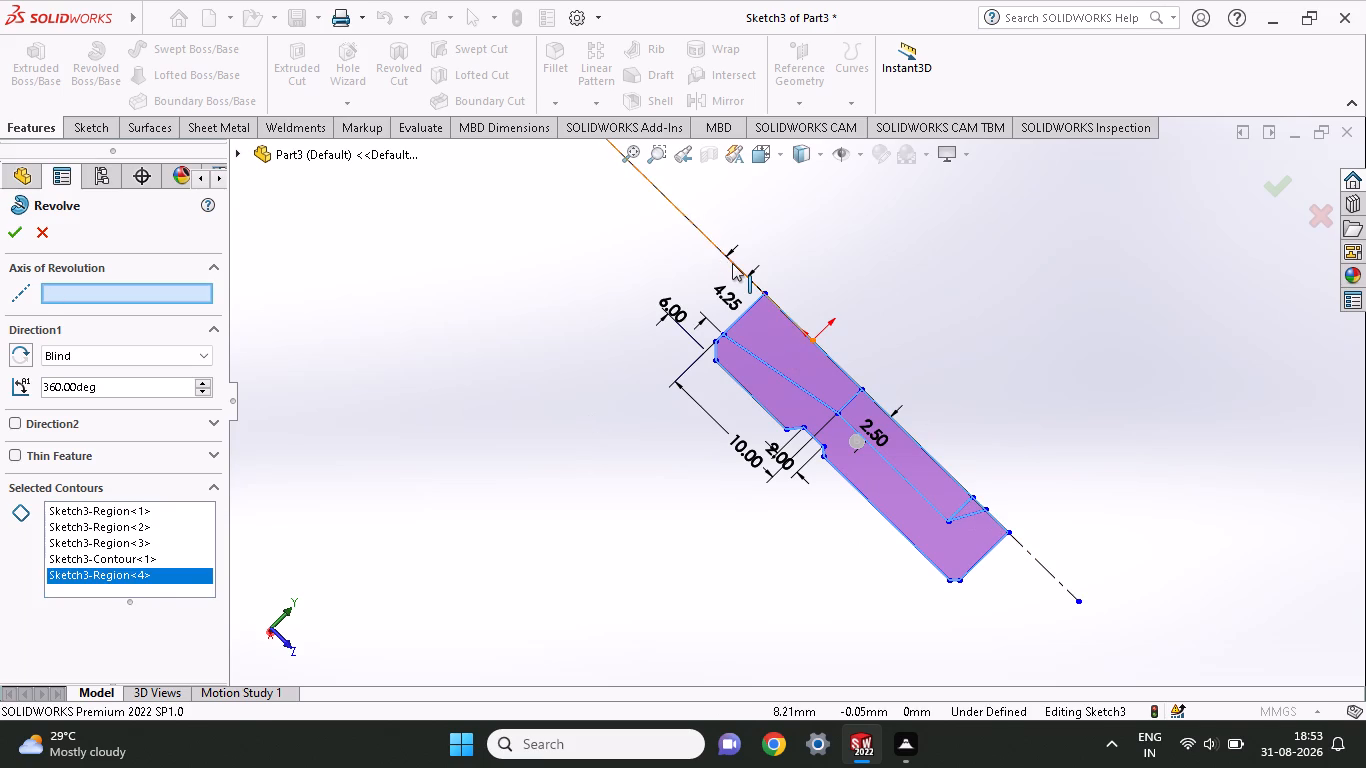
left_click(732, 263)
middle_click_drag(1049, 610, 981, 639)
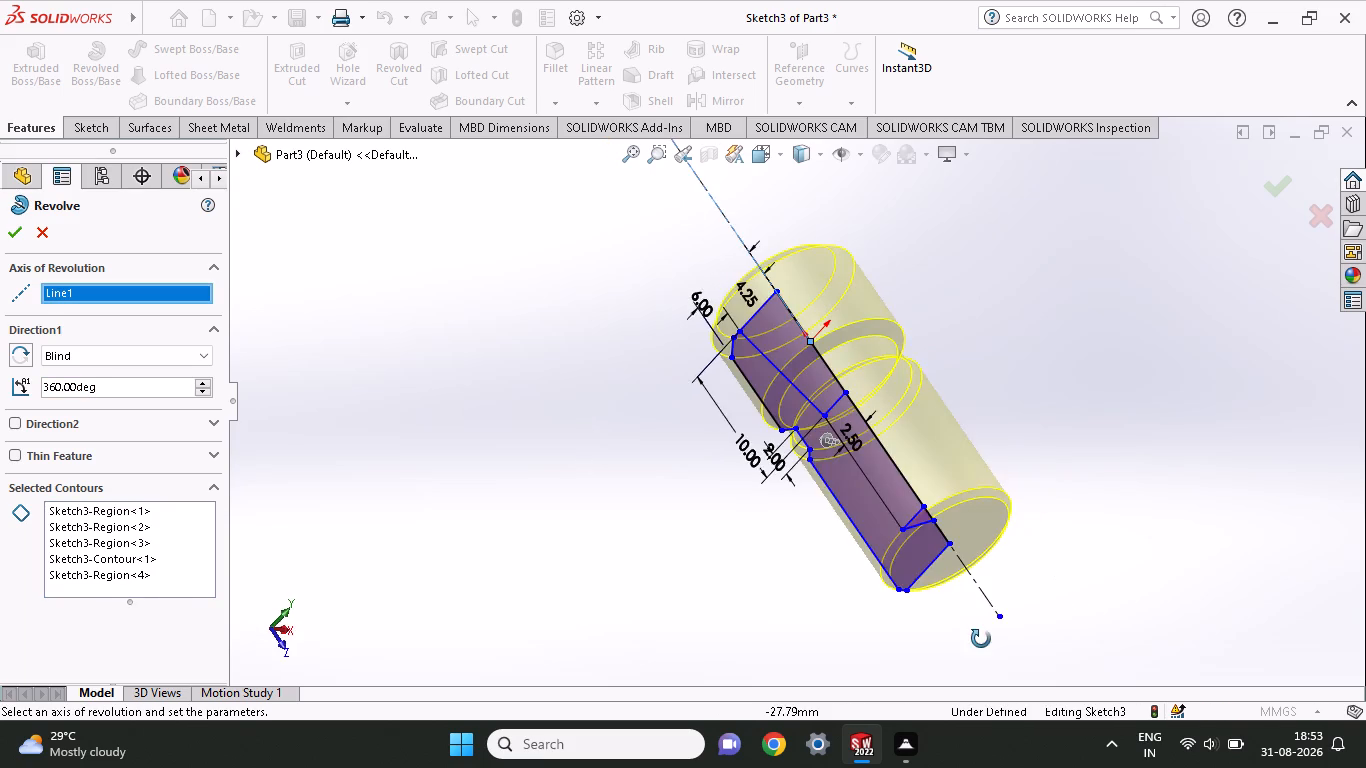
middle_click_drag(981, 639, 1017, 465)
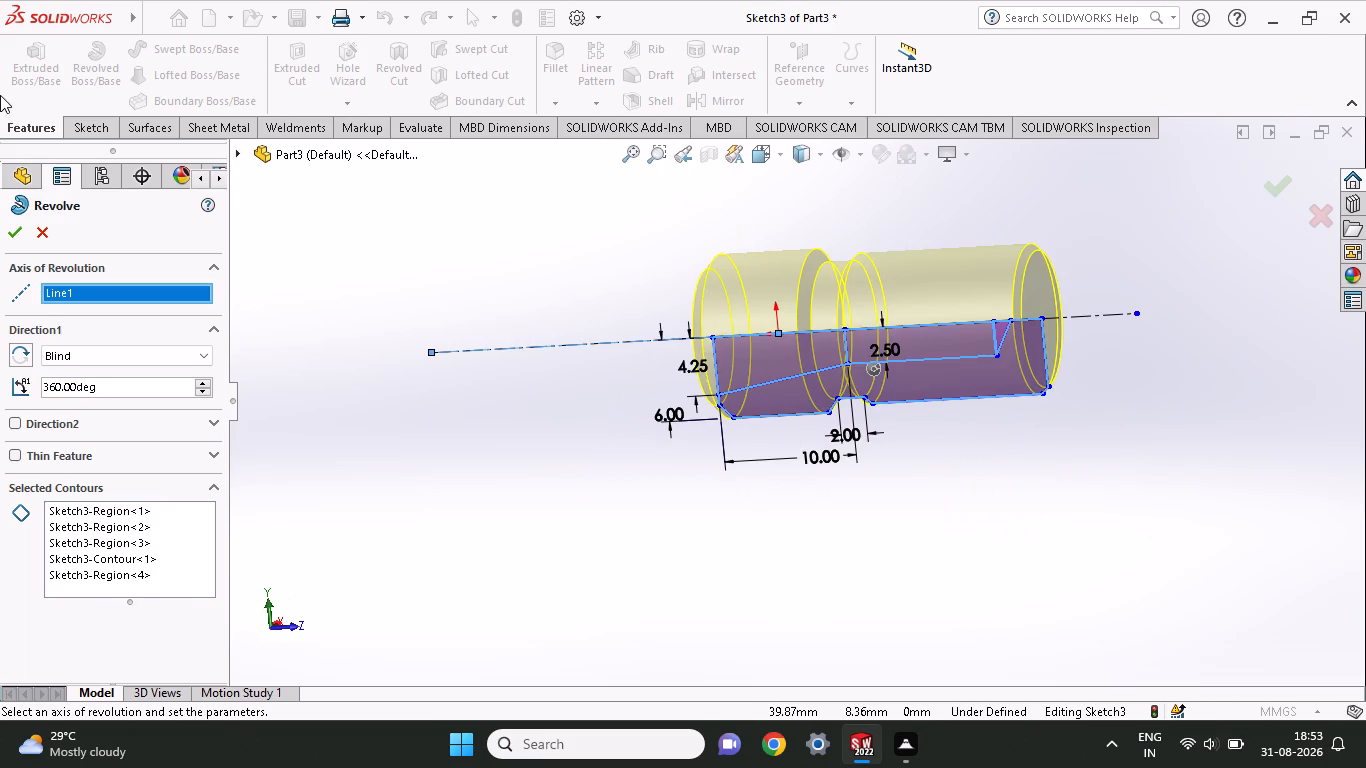
left_click(17, 226)
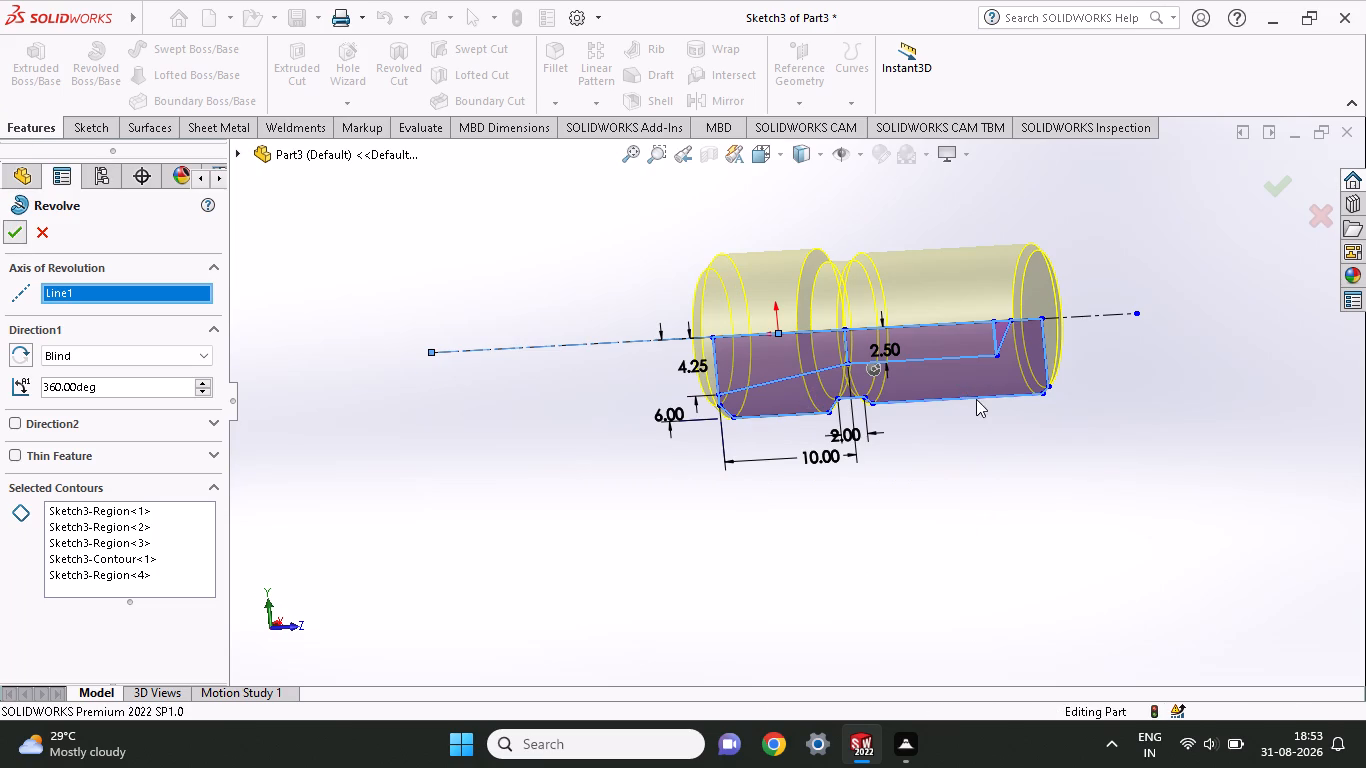
middle_click_drag(1023, 418, 1222, 438)
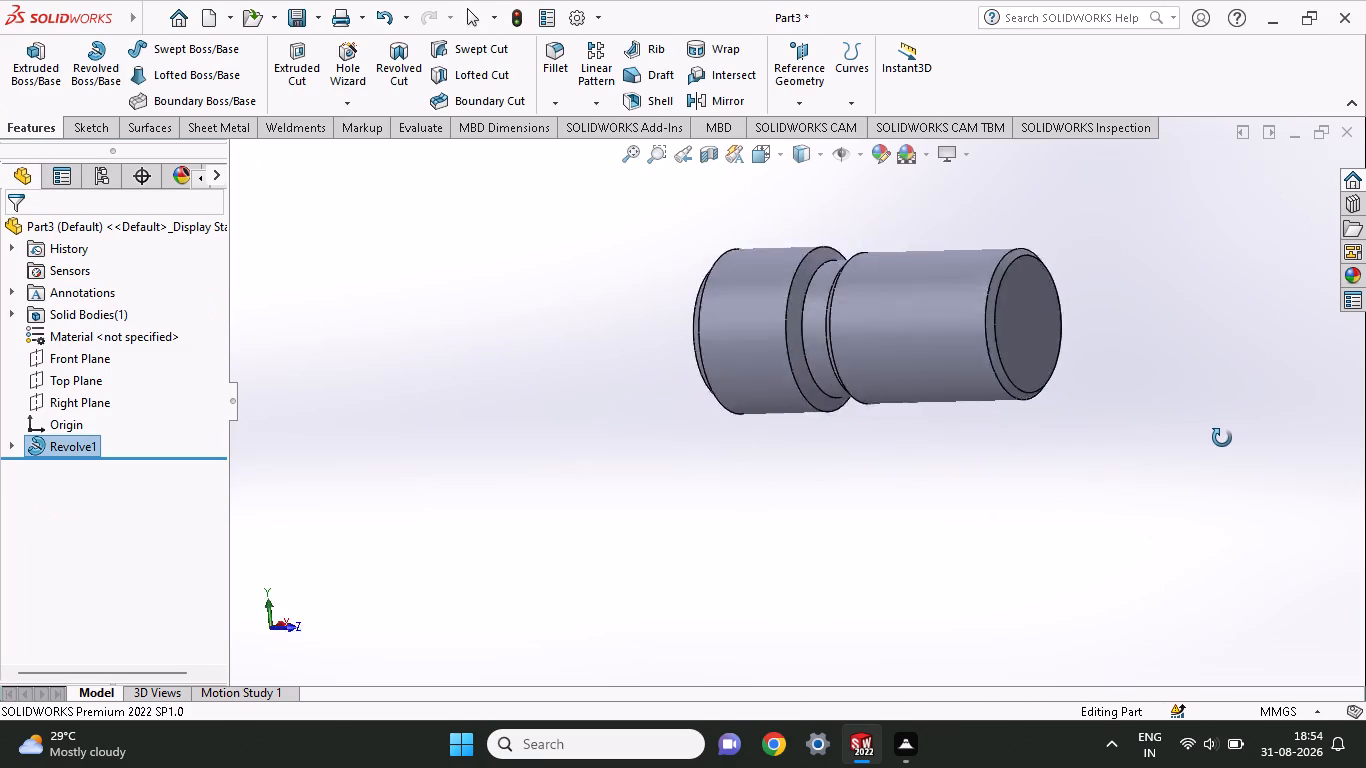
middle_click_drag(1222, 438, 1005, 427)
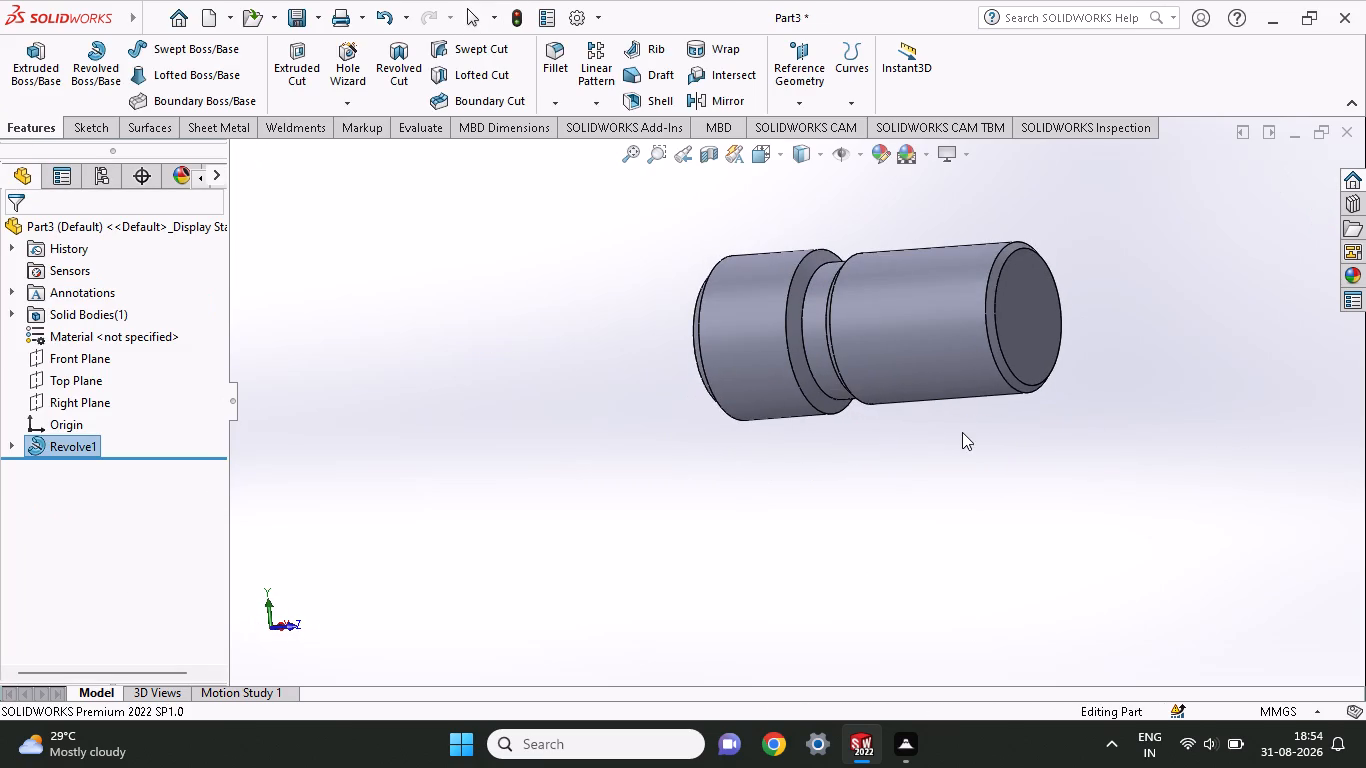
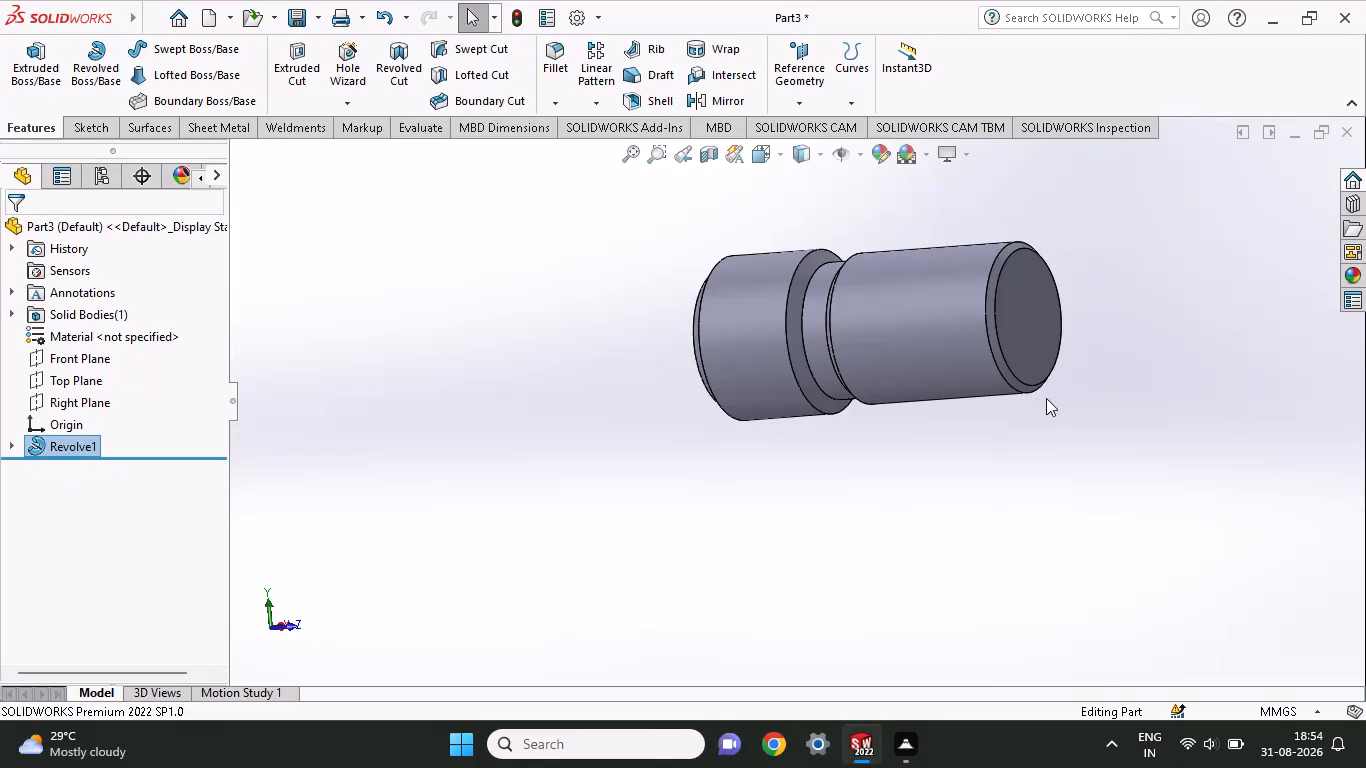
Examine both end faces and the groove of the revolved body.
middle_click_drag(848, 441, 848, 464)
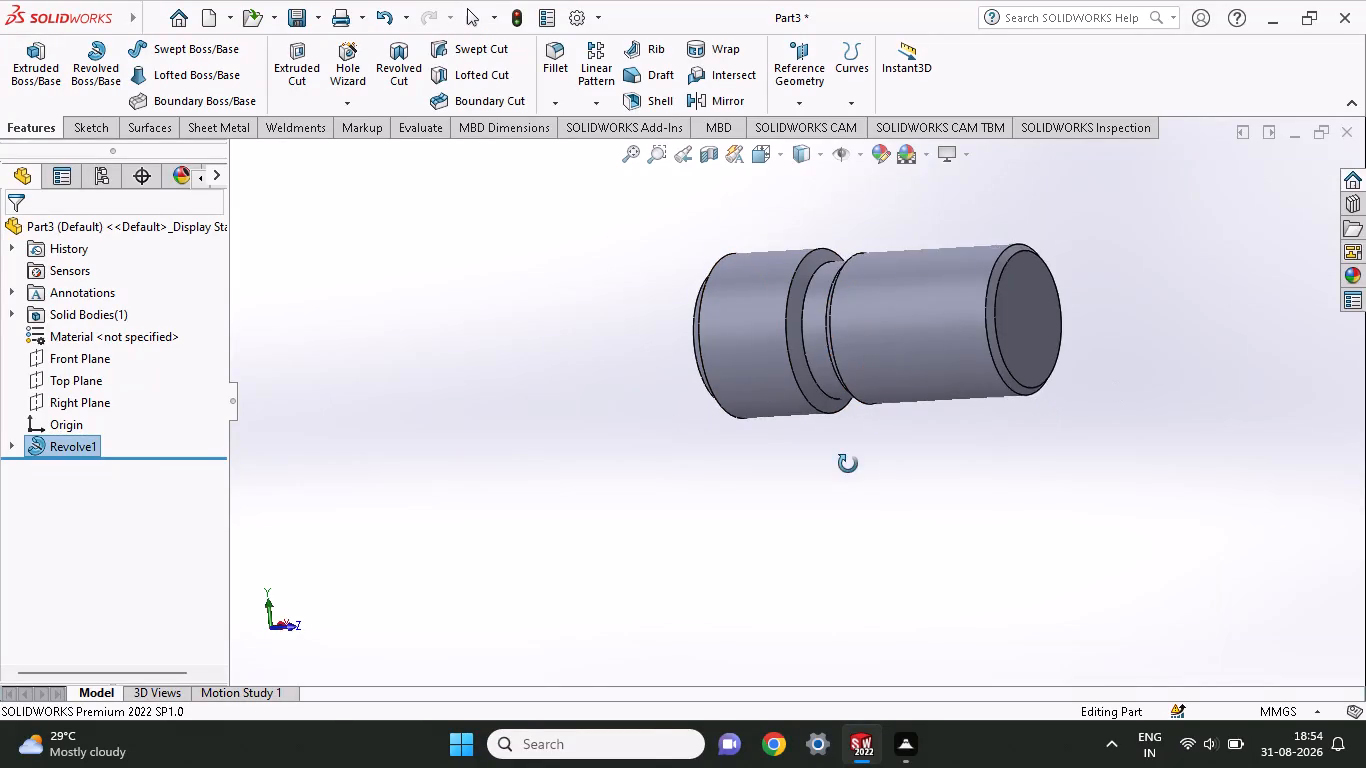
middle_click_drag(848, 464, 837, 562)
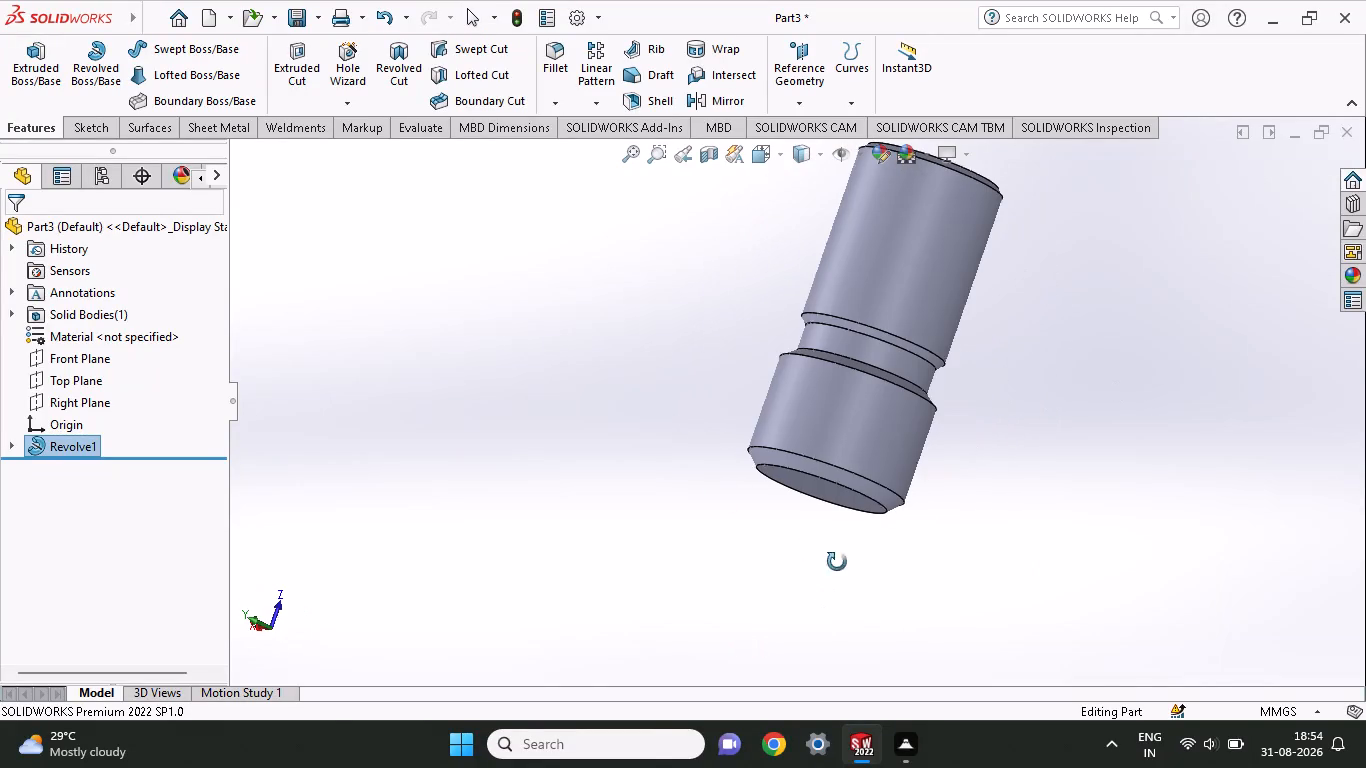
middle_click_drag(837, 562, 727, 490)
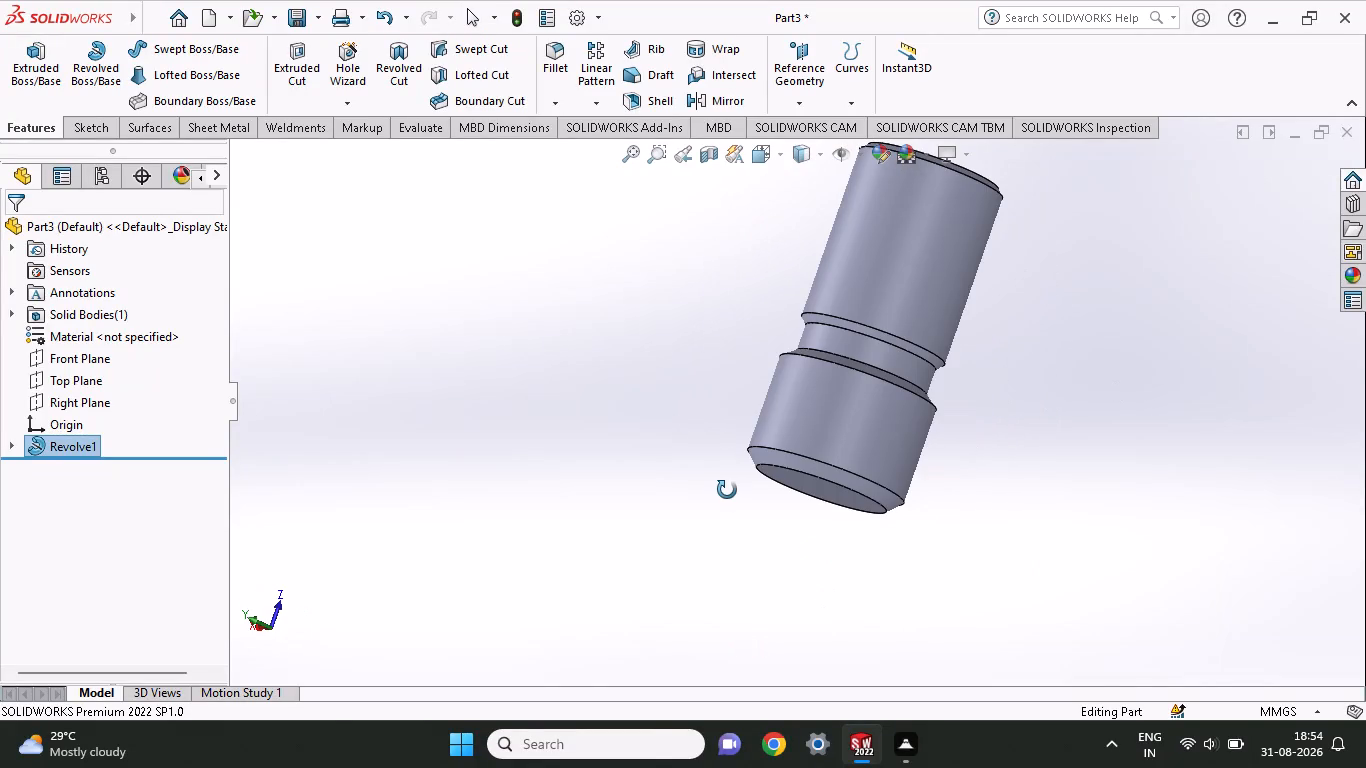
middle_click_drag(727, 490, 745, 286)
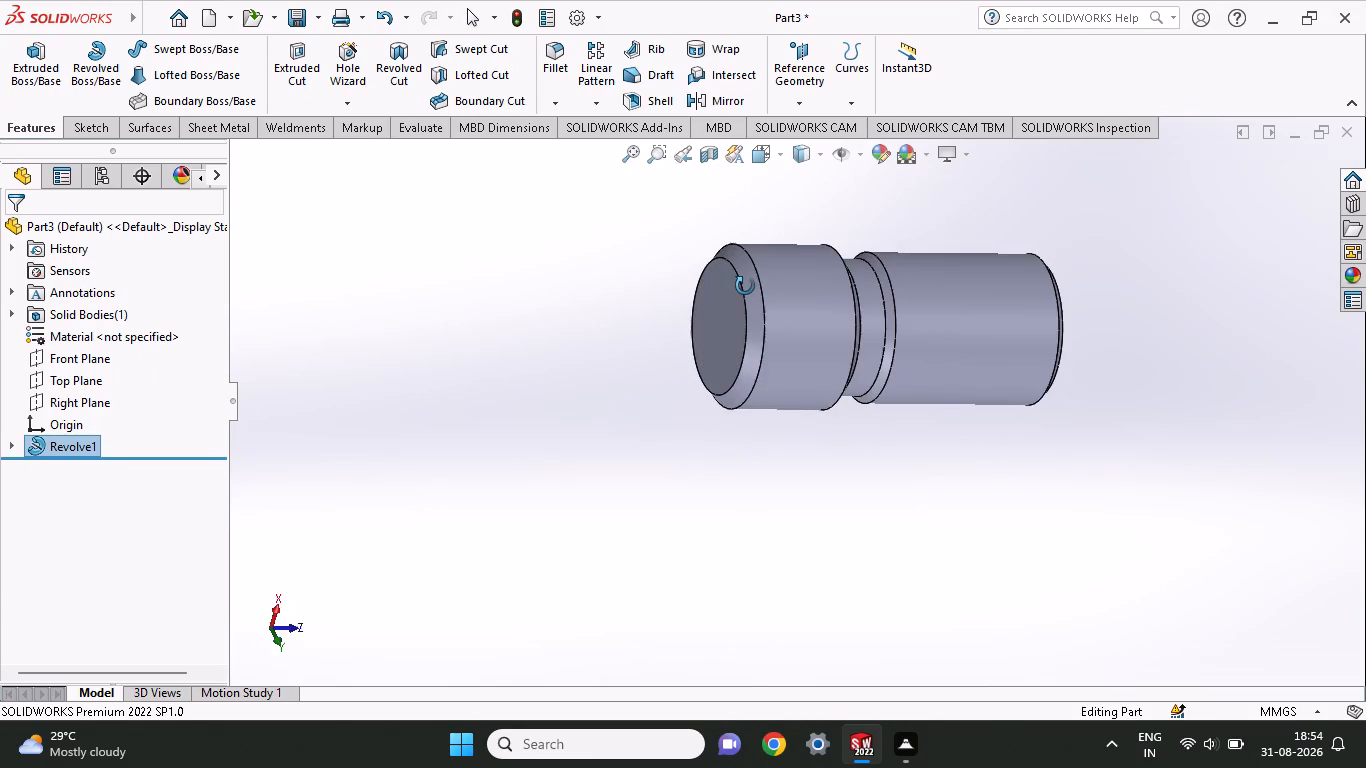
middle_click_drag(745, 286, 797, 295)
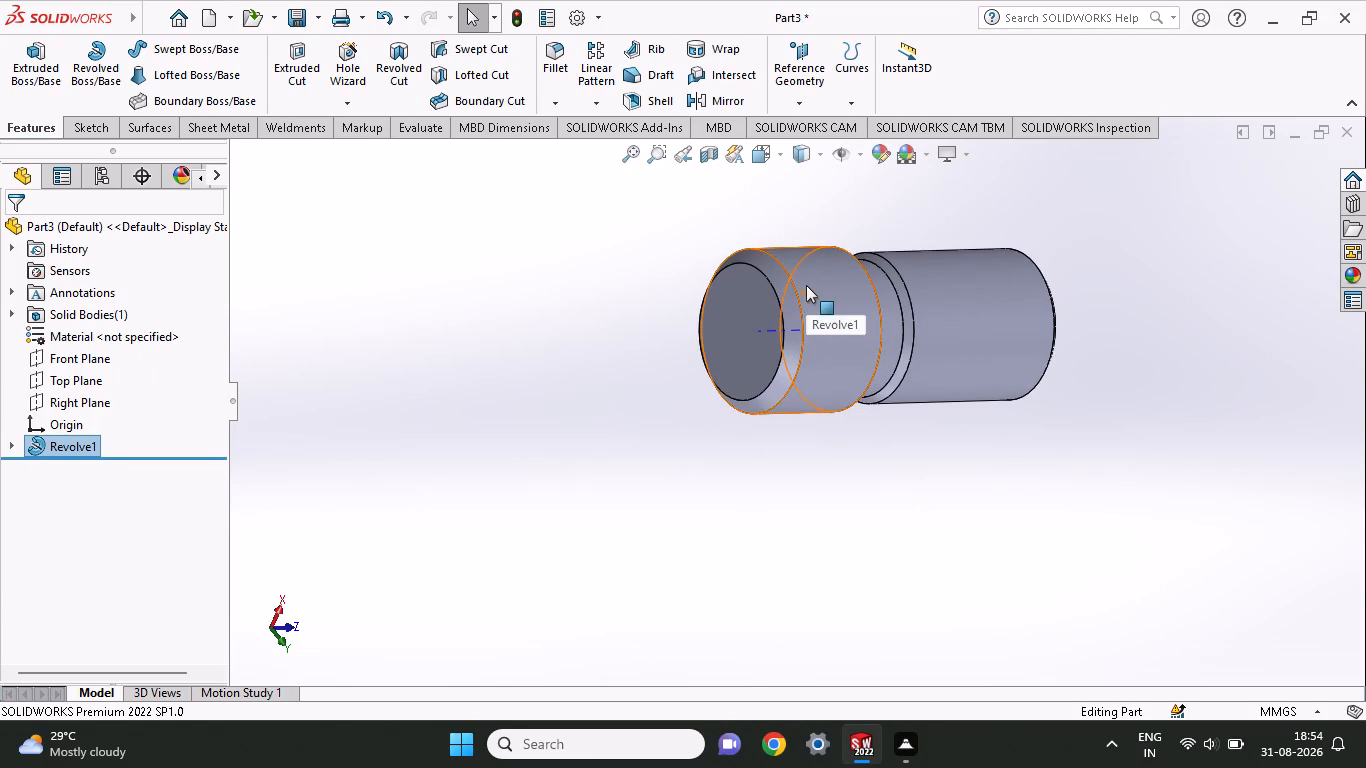
middle_click_drag(1001, 365, 896, 370)
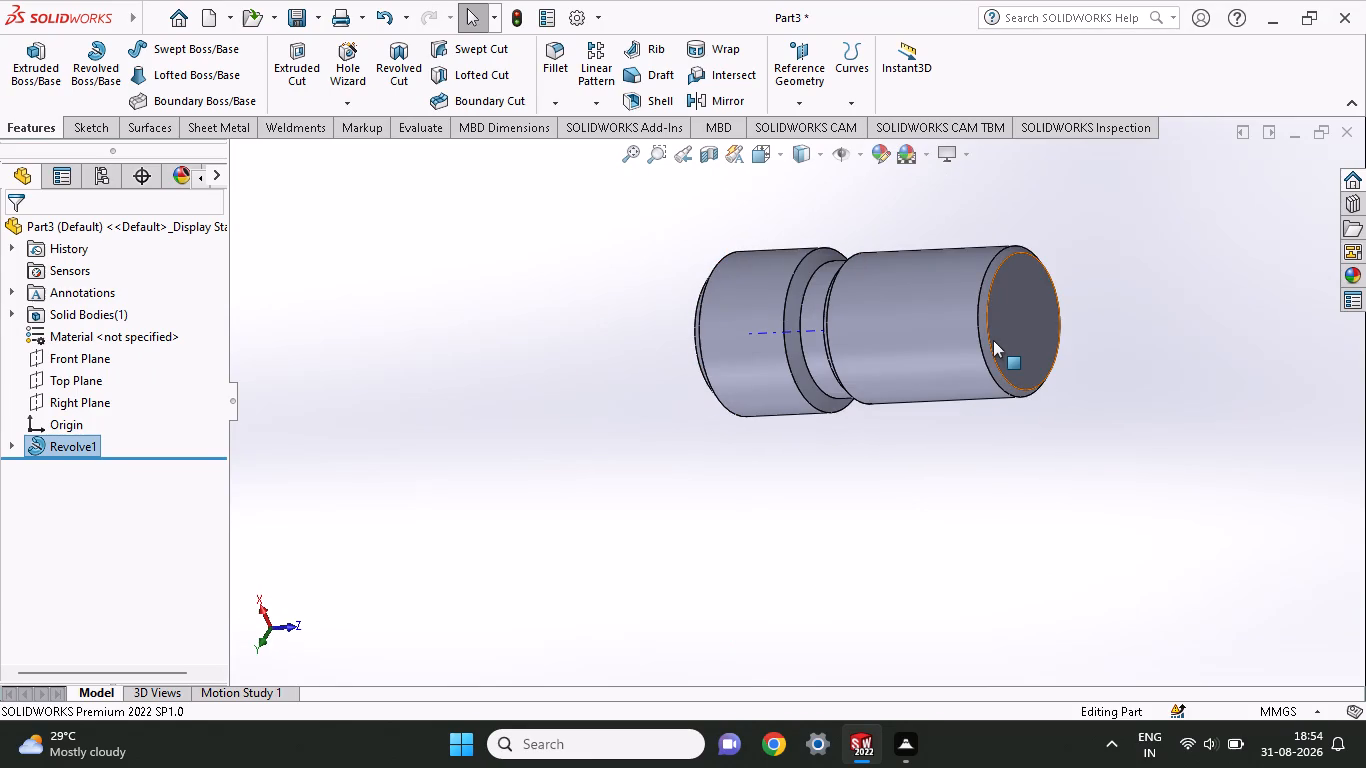
left_click(999, 340)
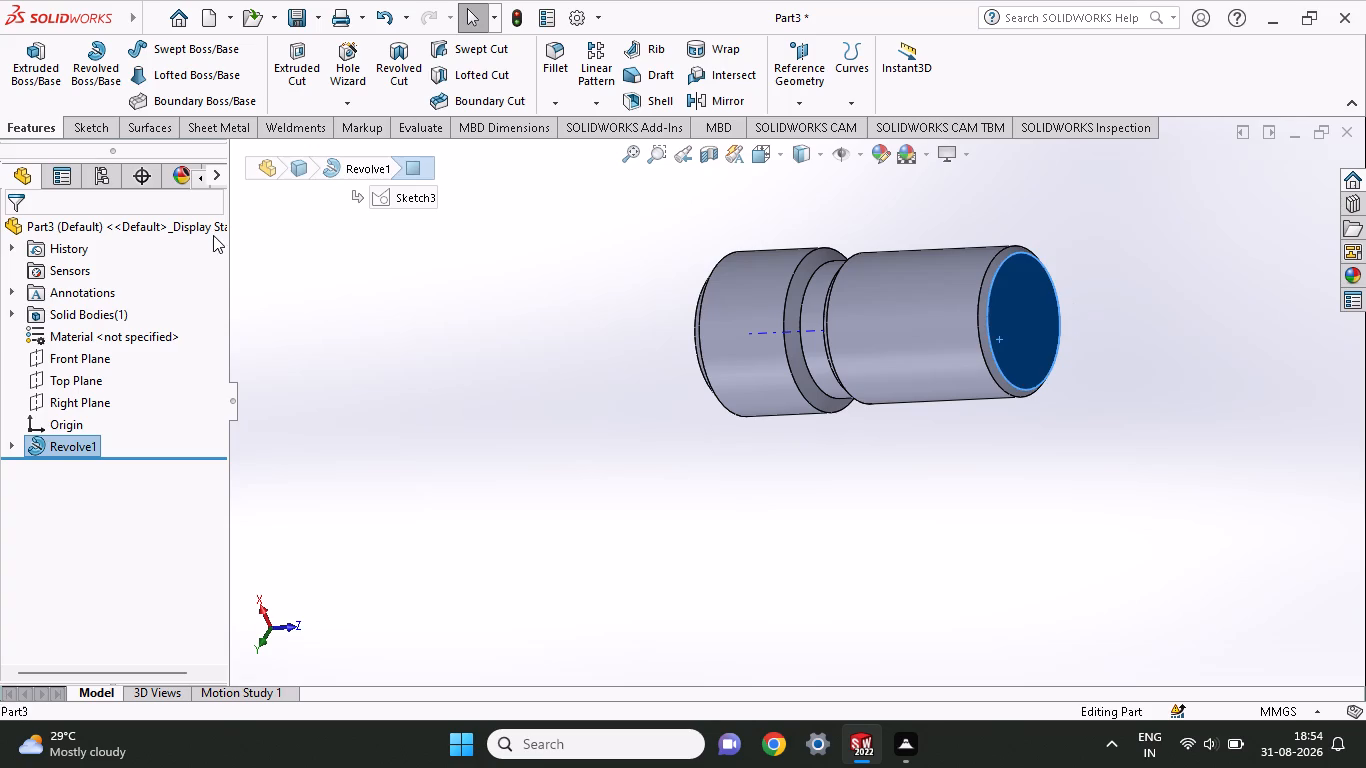
left_click(76, 131)
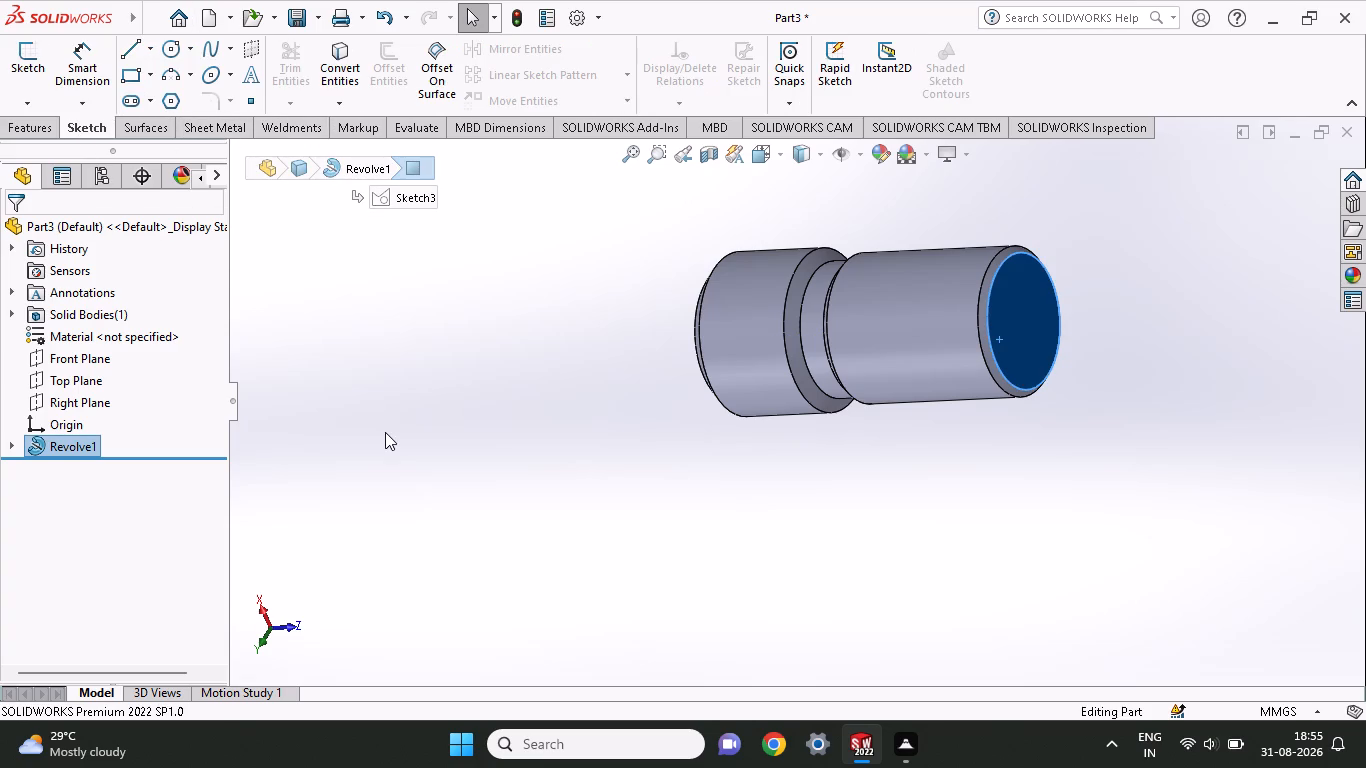
Undo the 360° revolve to return to editing its profile sketch.
key("ctrl+z")
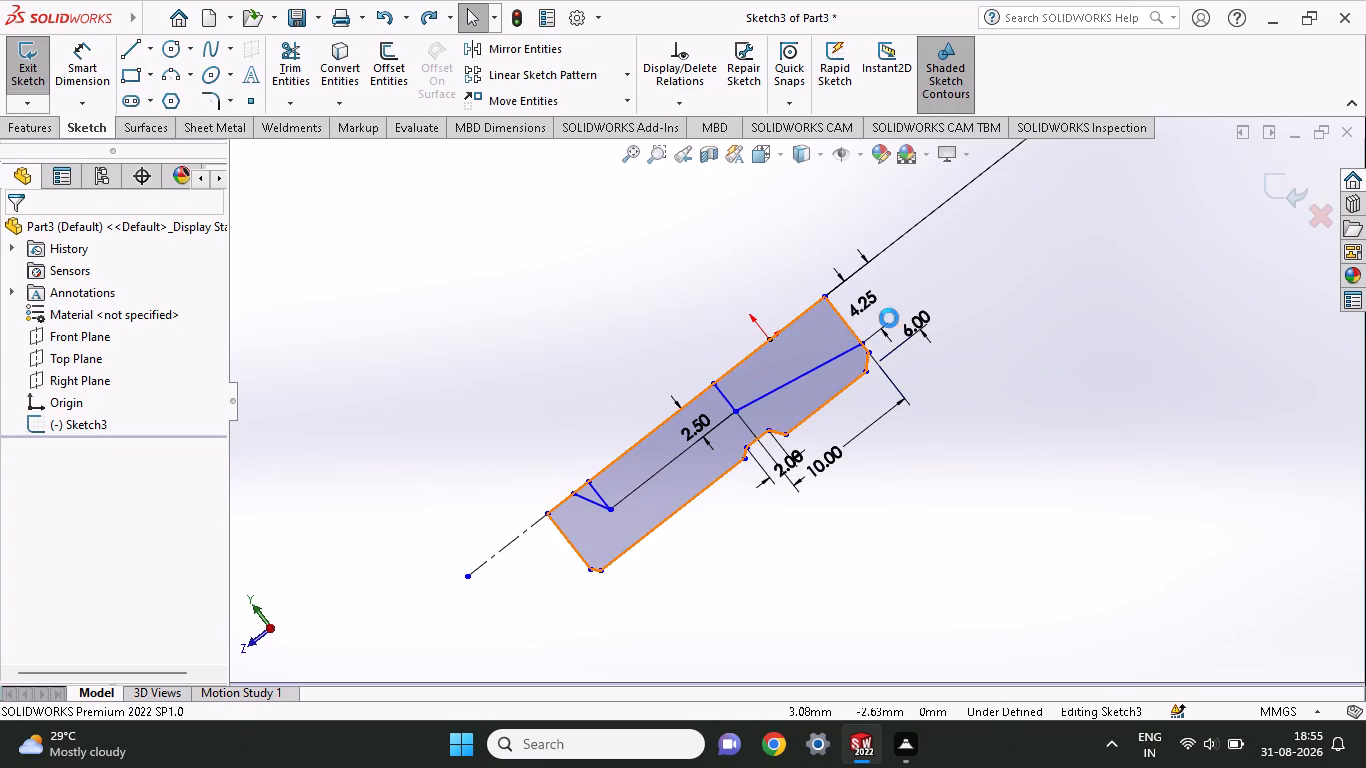
Delete the solid line that closes the outer profile along the centreline.
middle_click_drag(893, 315, 897, 474)
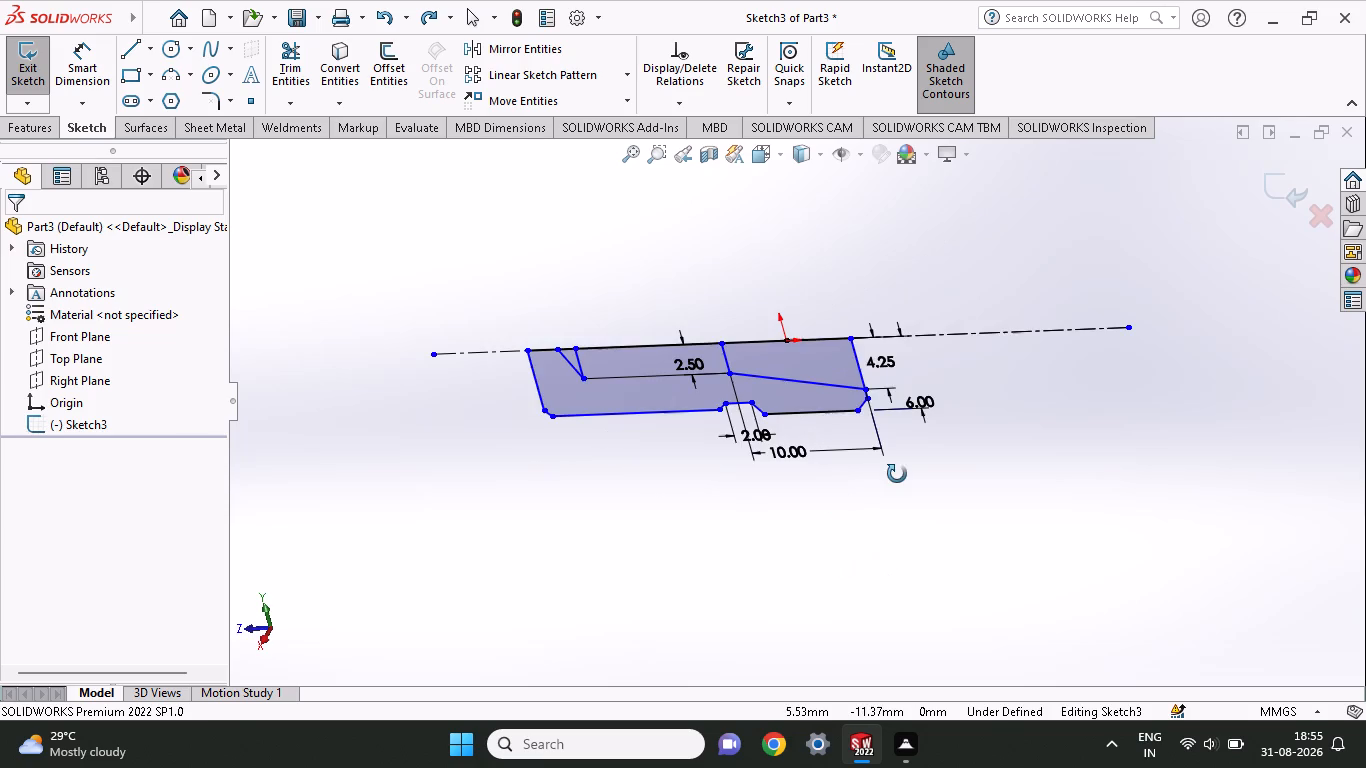
left_click(750, 340)
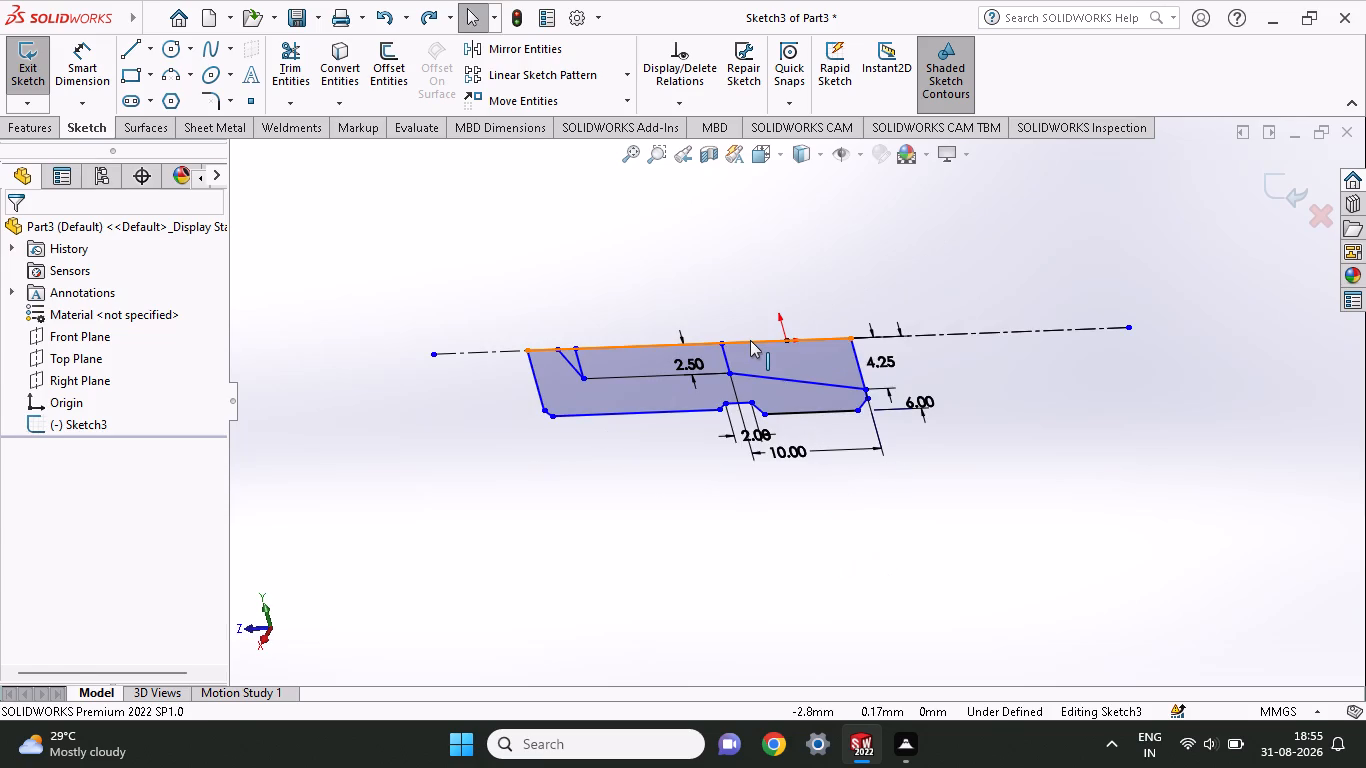
right_click(750, 340)
left_click(843, 652)
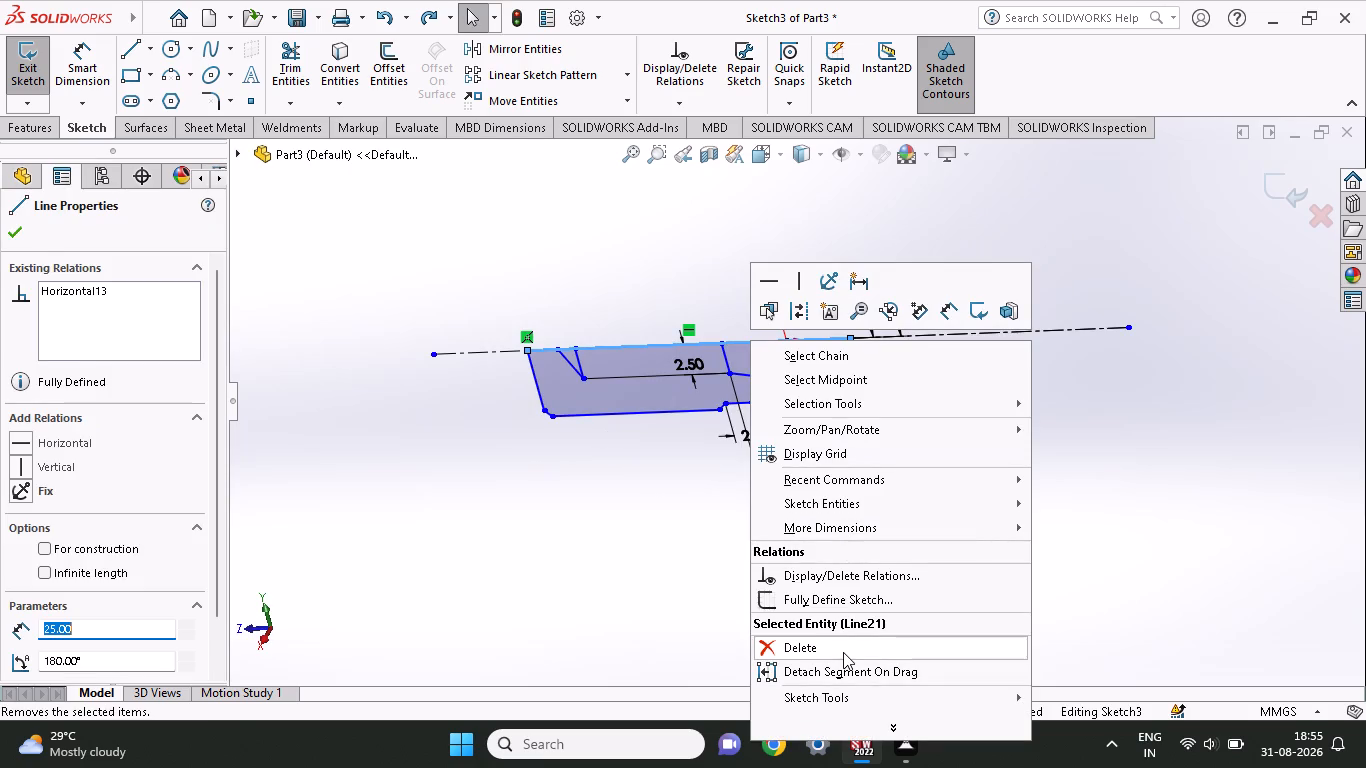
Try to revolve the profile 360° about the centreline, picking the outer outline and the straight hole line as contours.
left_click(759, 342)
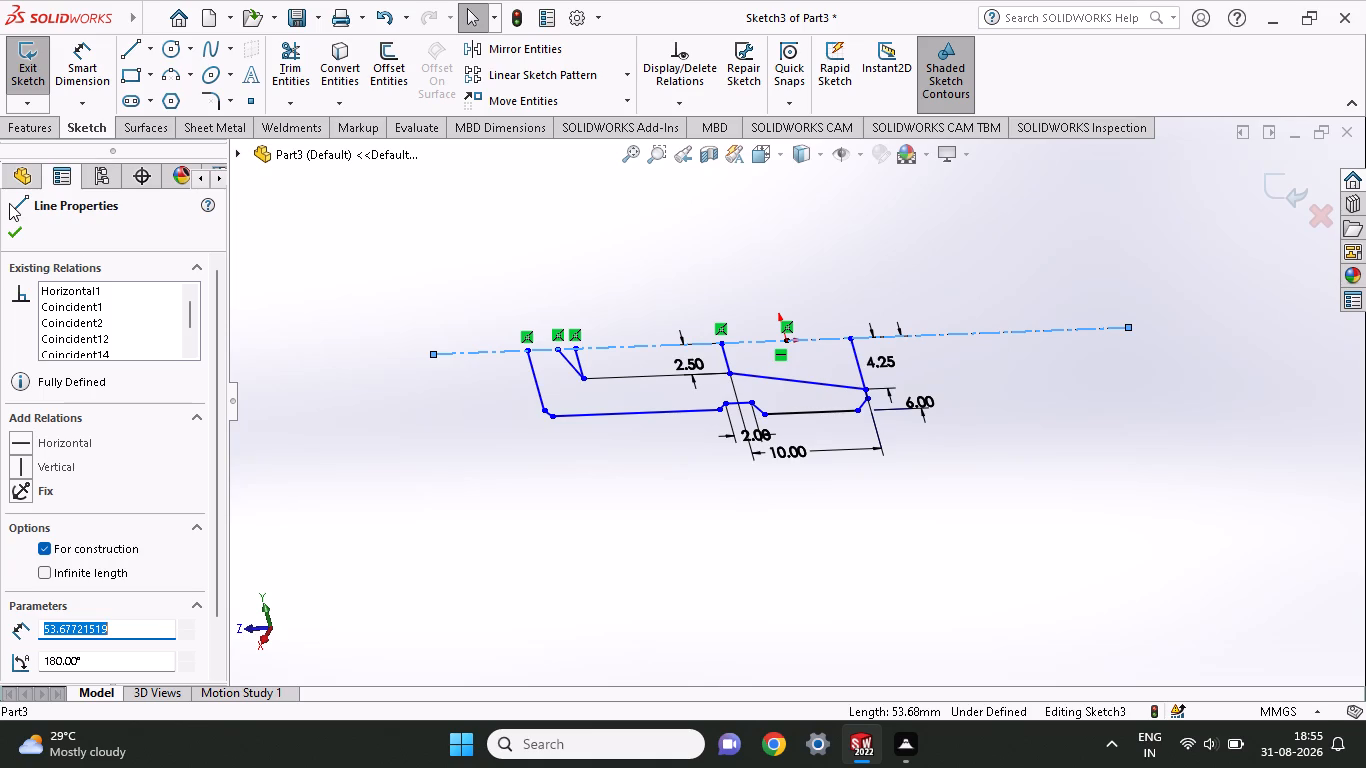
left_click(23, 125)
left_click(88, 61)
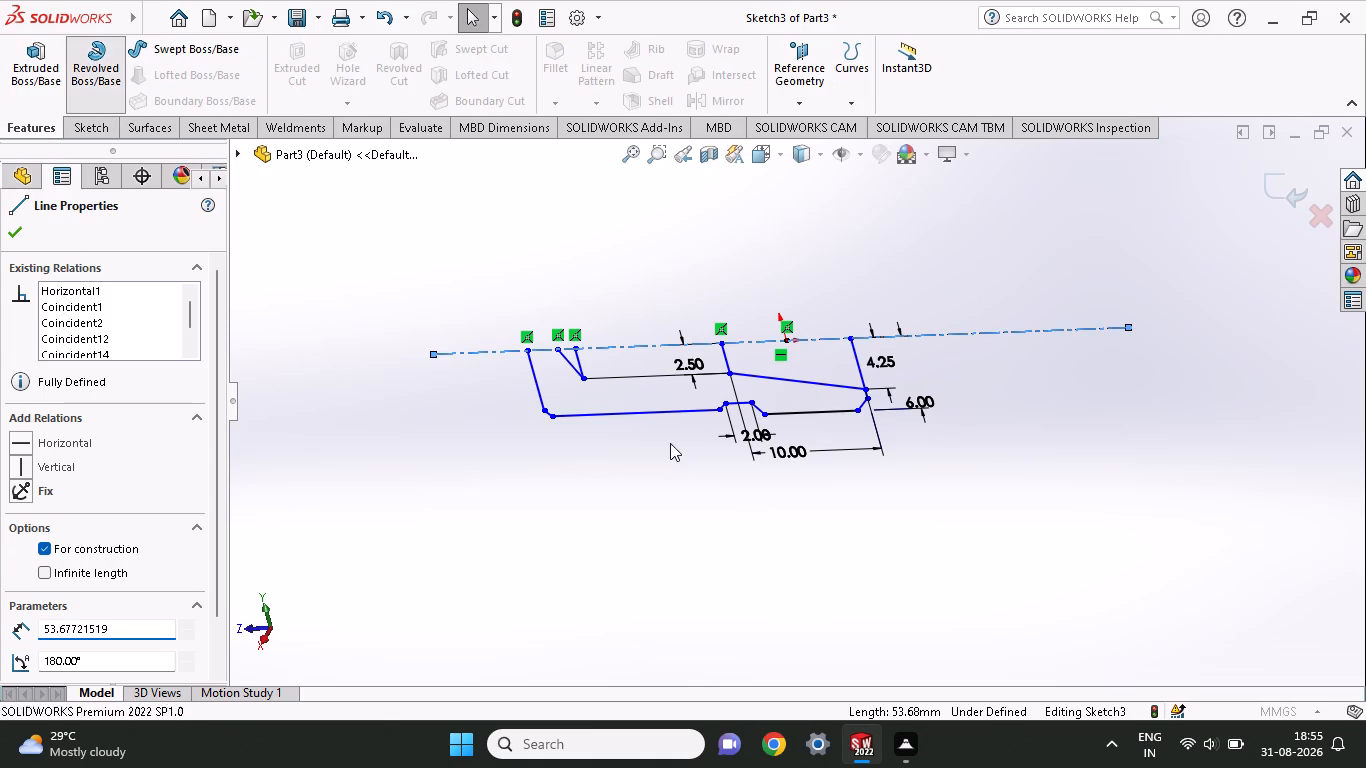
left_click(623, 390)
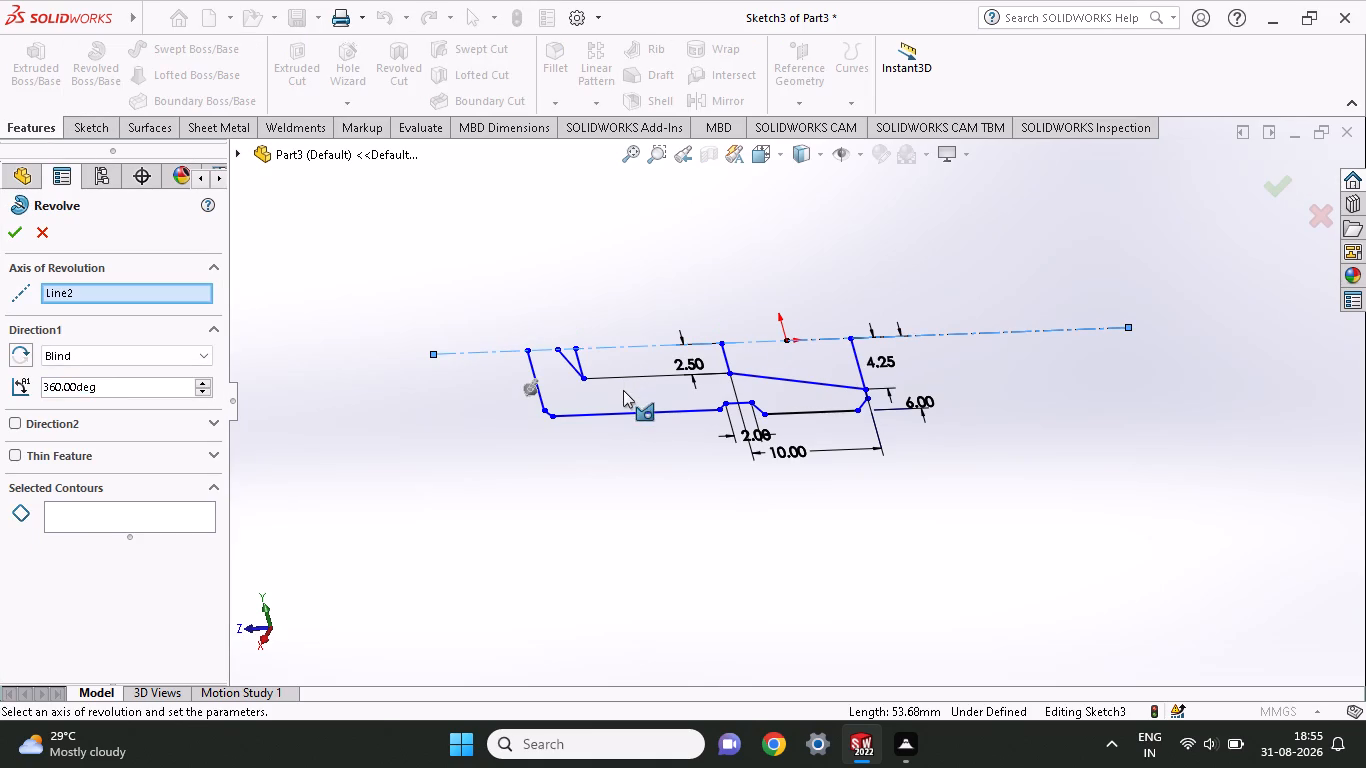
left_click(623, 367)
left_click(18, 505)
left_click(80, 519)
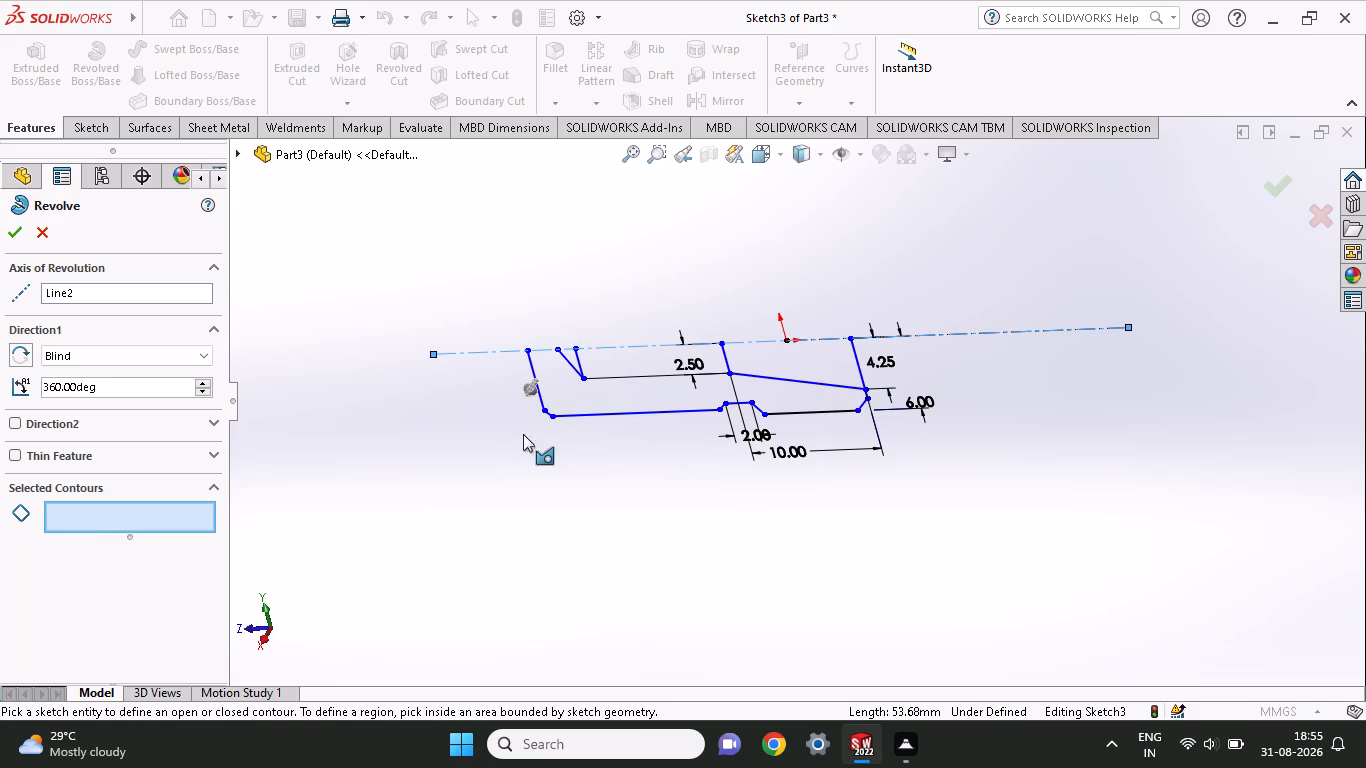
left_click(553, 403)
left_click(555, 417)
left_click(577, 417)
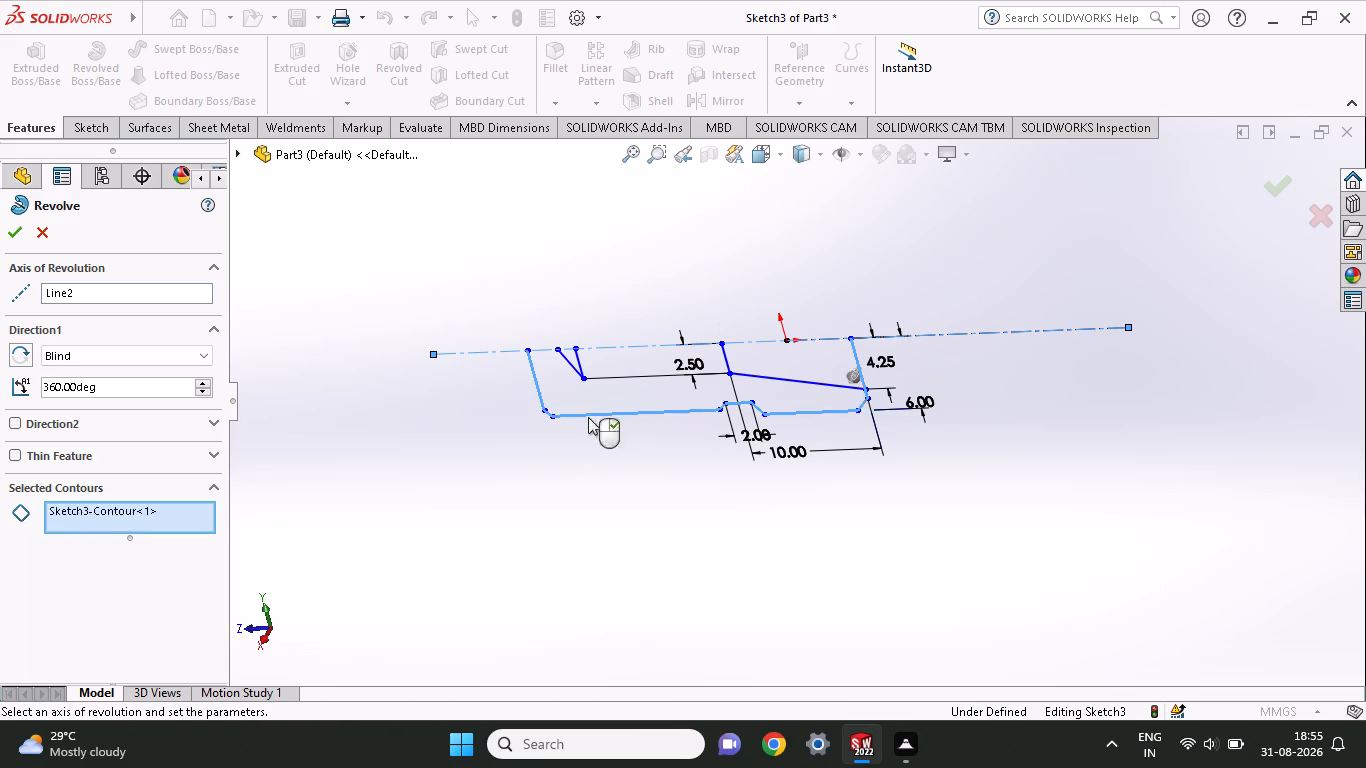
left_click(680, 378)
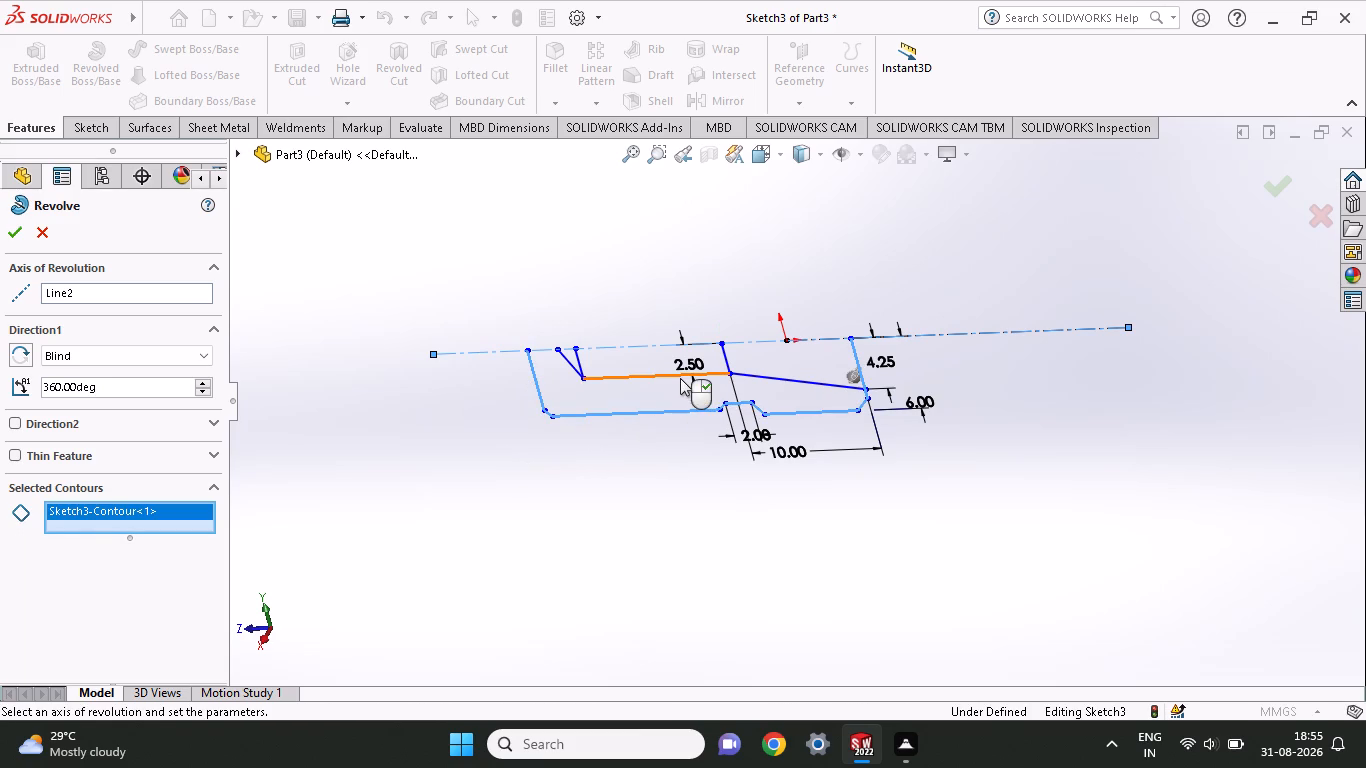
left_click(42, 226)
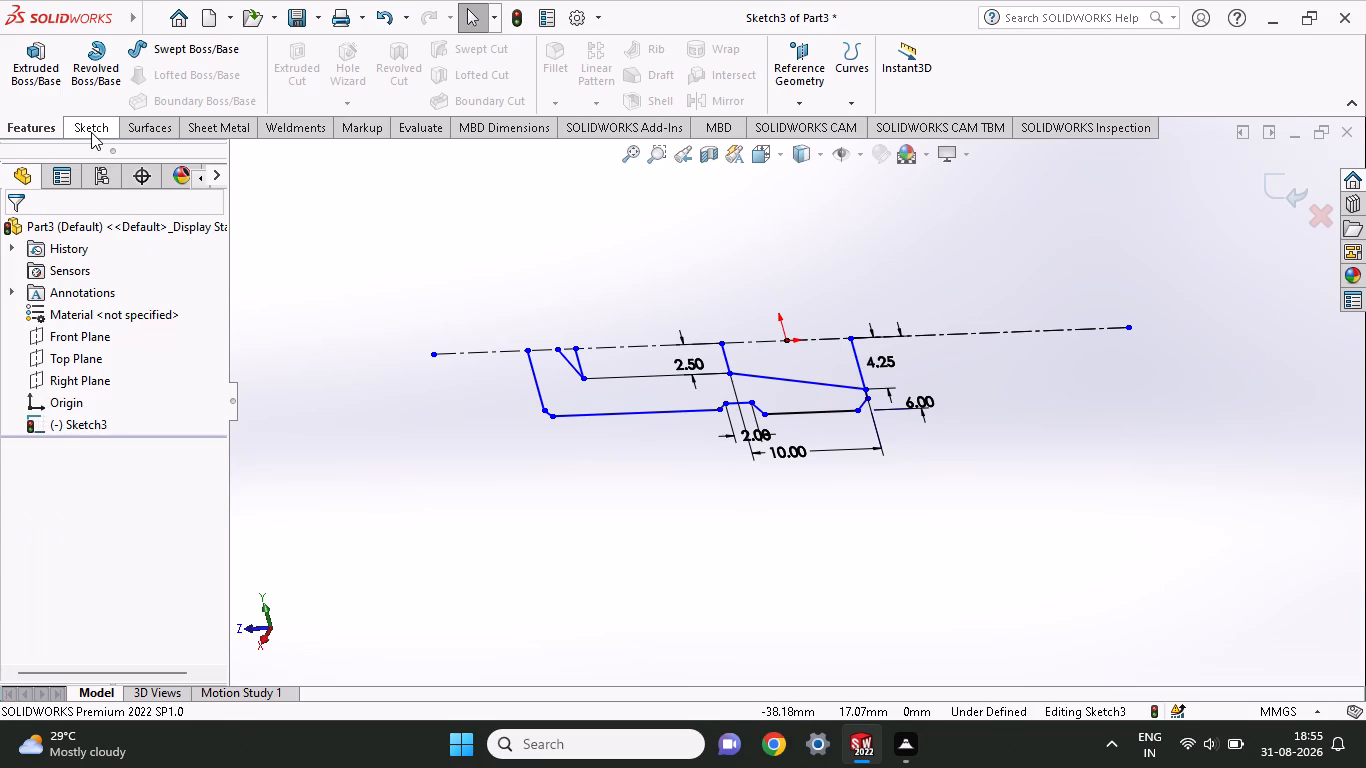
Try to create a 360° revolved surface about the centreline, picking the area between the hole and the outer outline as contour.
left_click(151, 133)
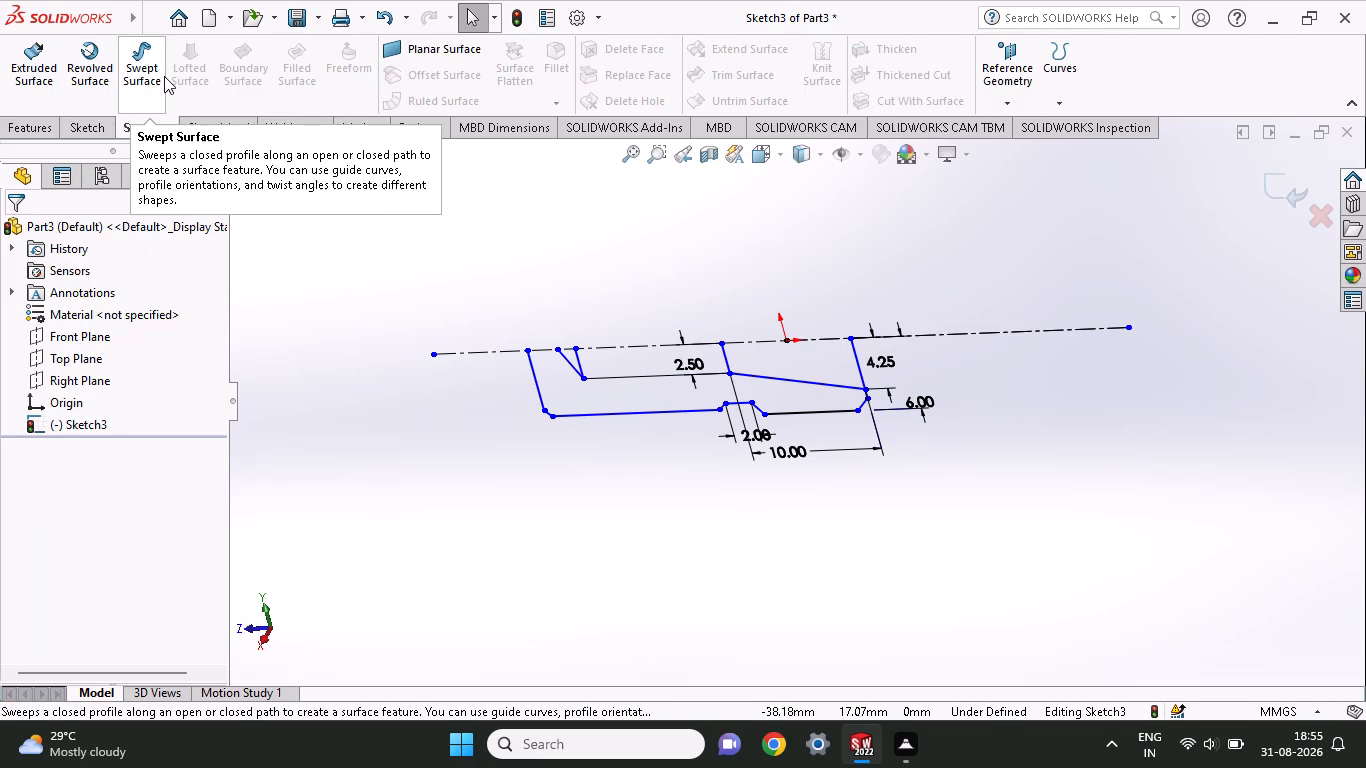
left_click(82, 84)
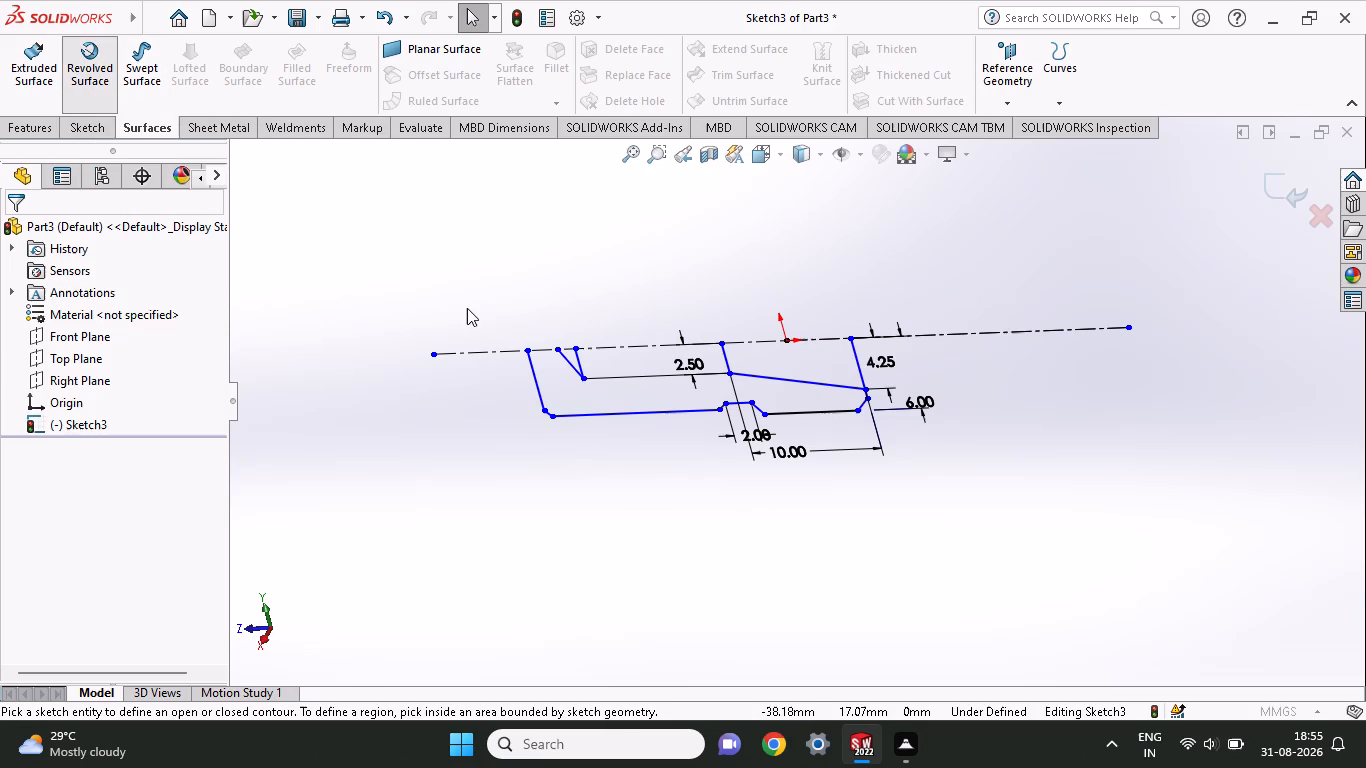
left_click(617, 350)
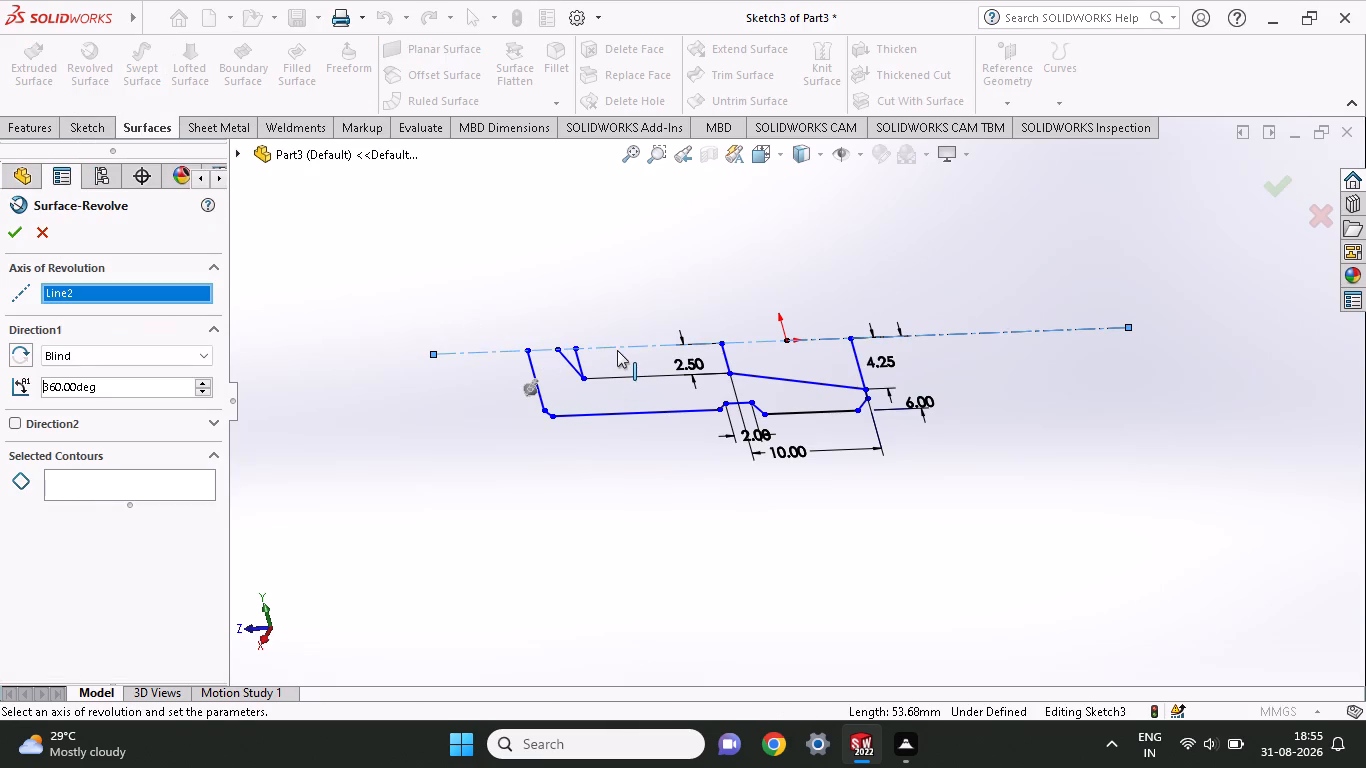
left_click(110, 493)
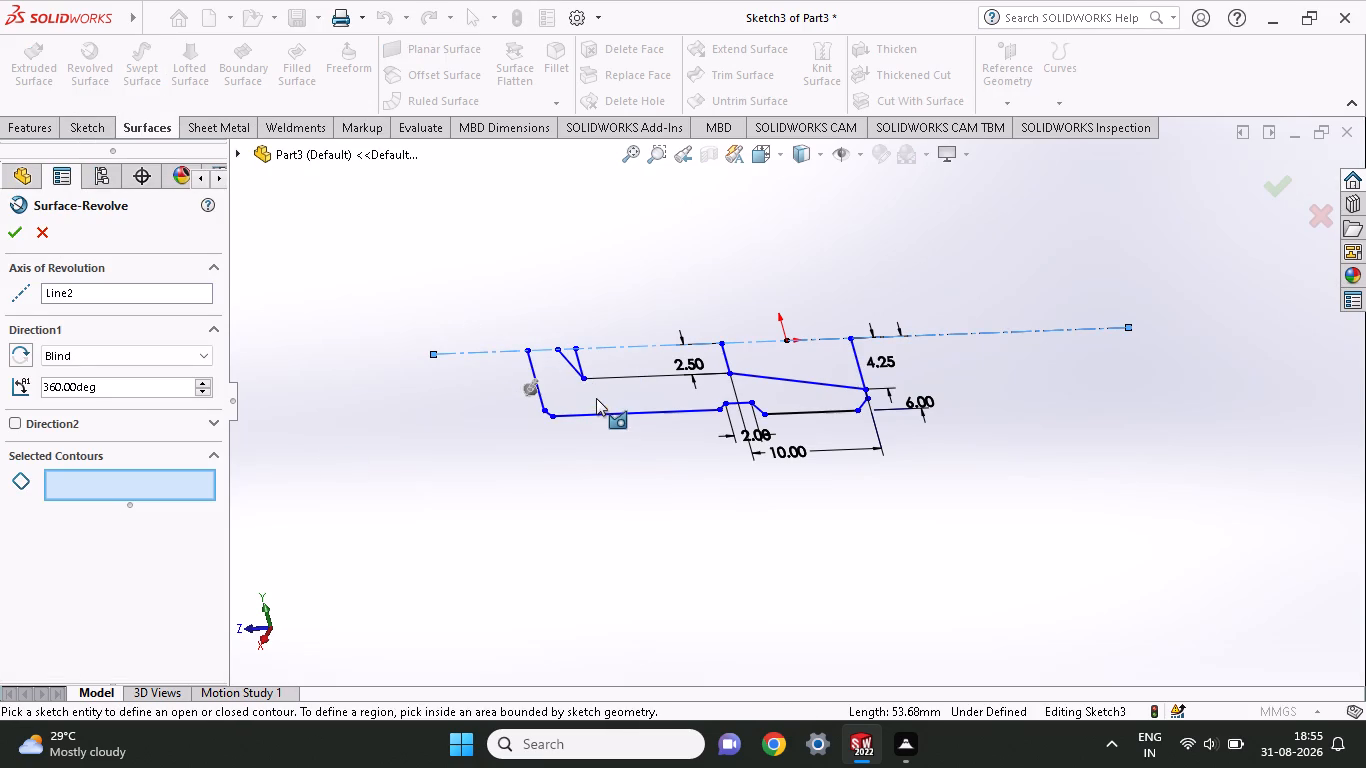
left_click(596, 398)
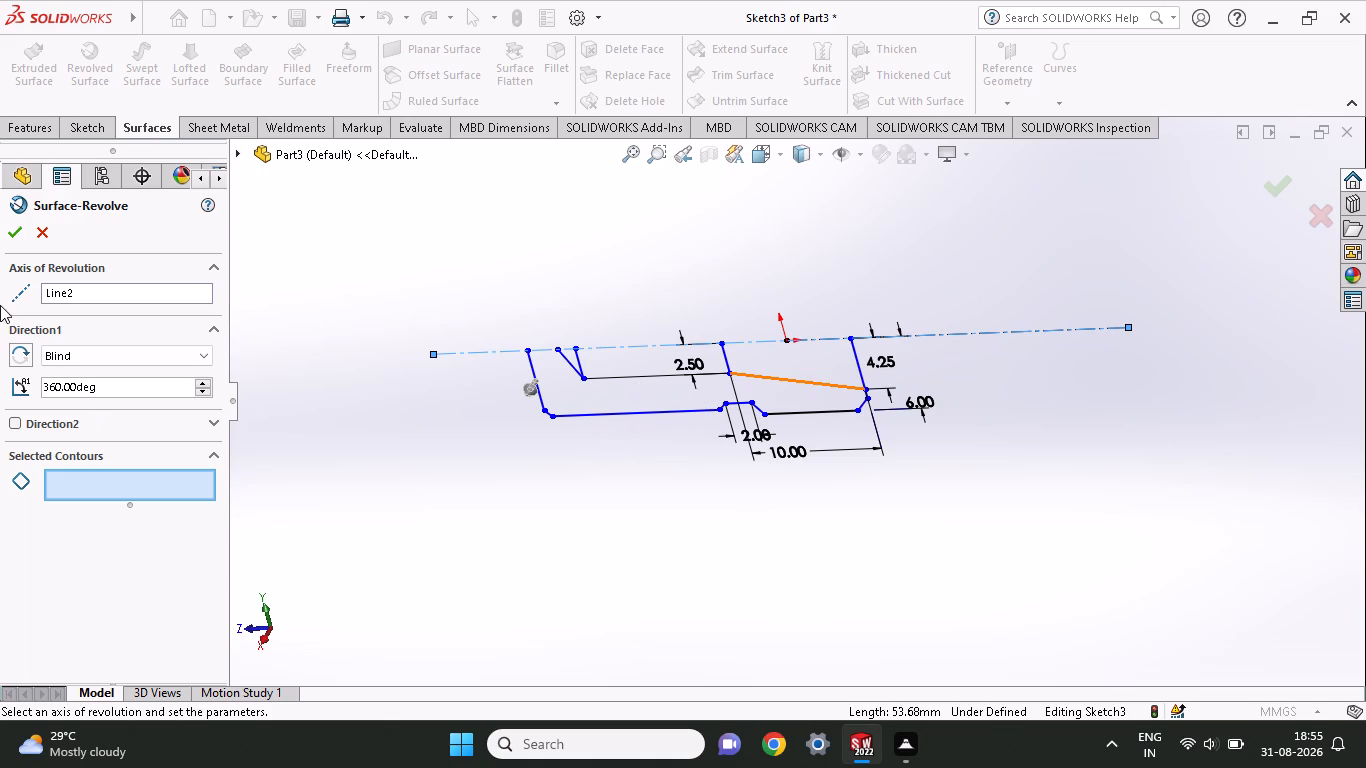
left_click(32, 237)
Mirror the whole half-profile, including the outer outline, tapered bore and cone-tipped hole lines, about the centreline, keeping the original.
middle_click_drag(559, 376, 560, 376)
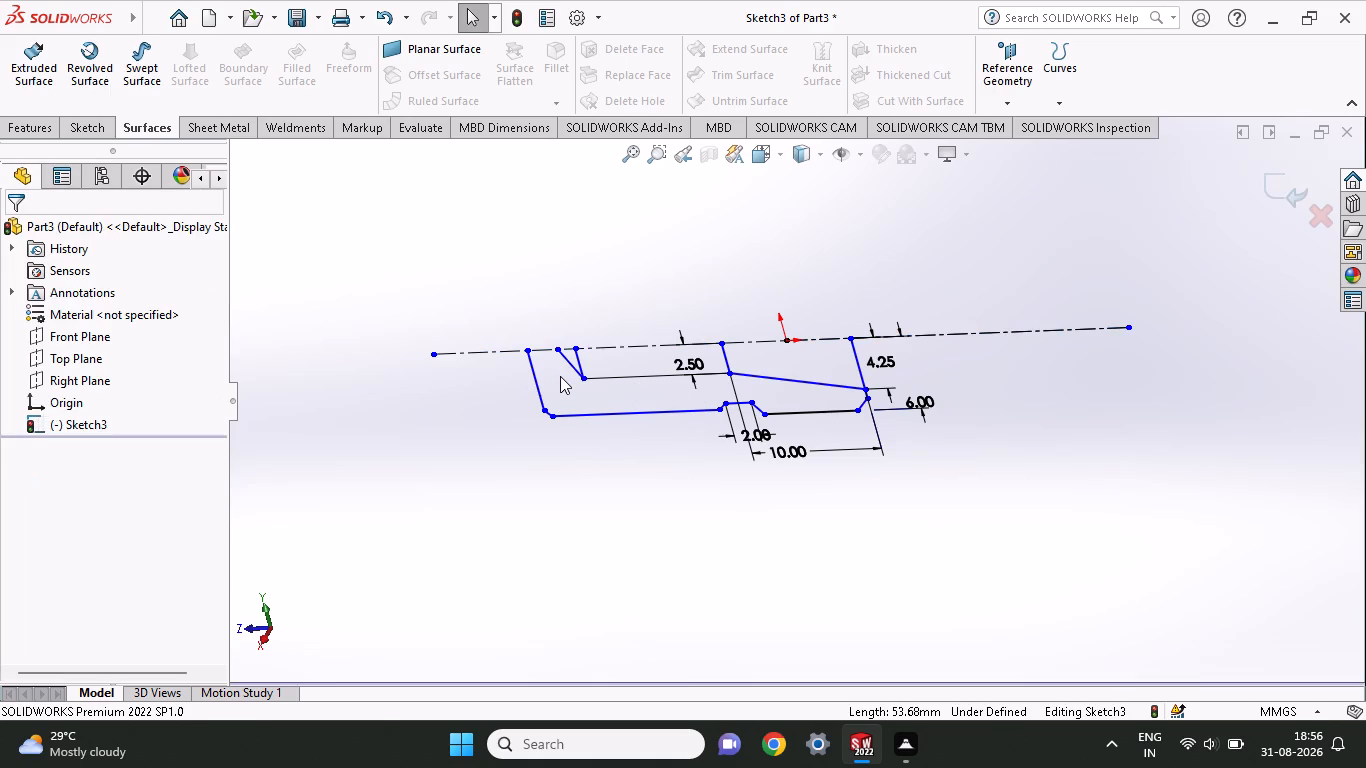
middle_click_drag(560, 376, 568, 295)
left_click(62, 128)
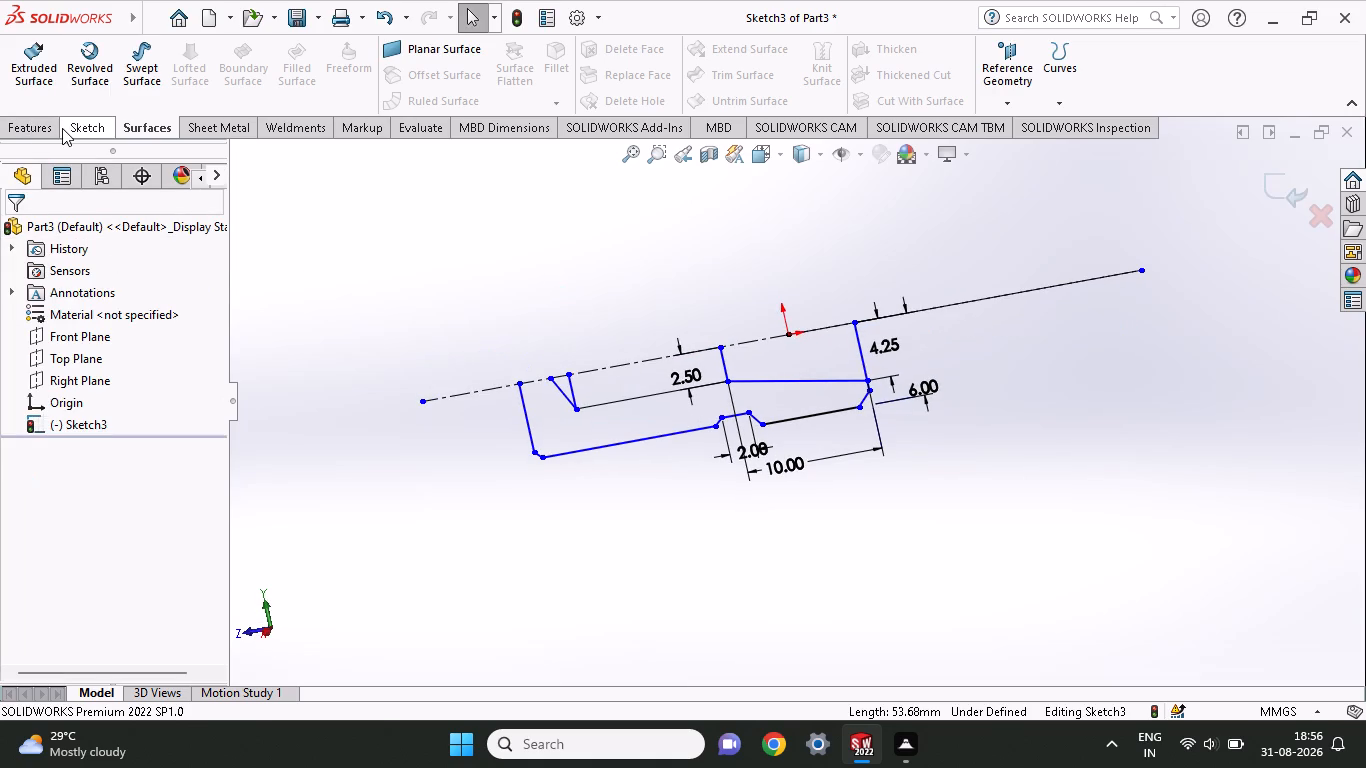
left_click(520, 46)
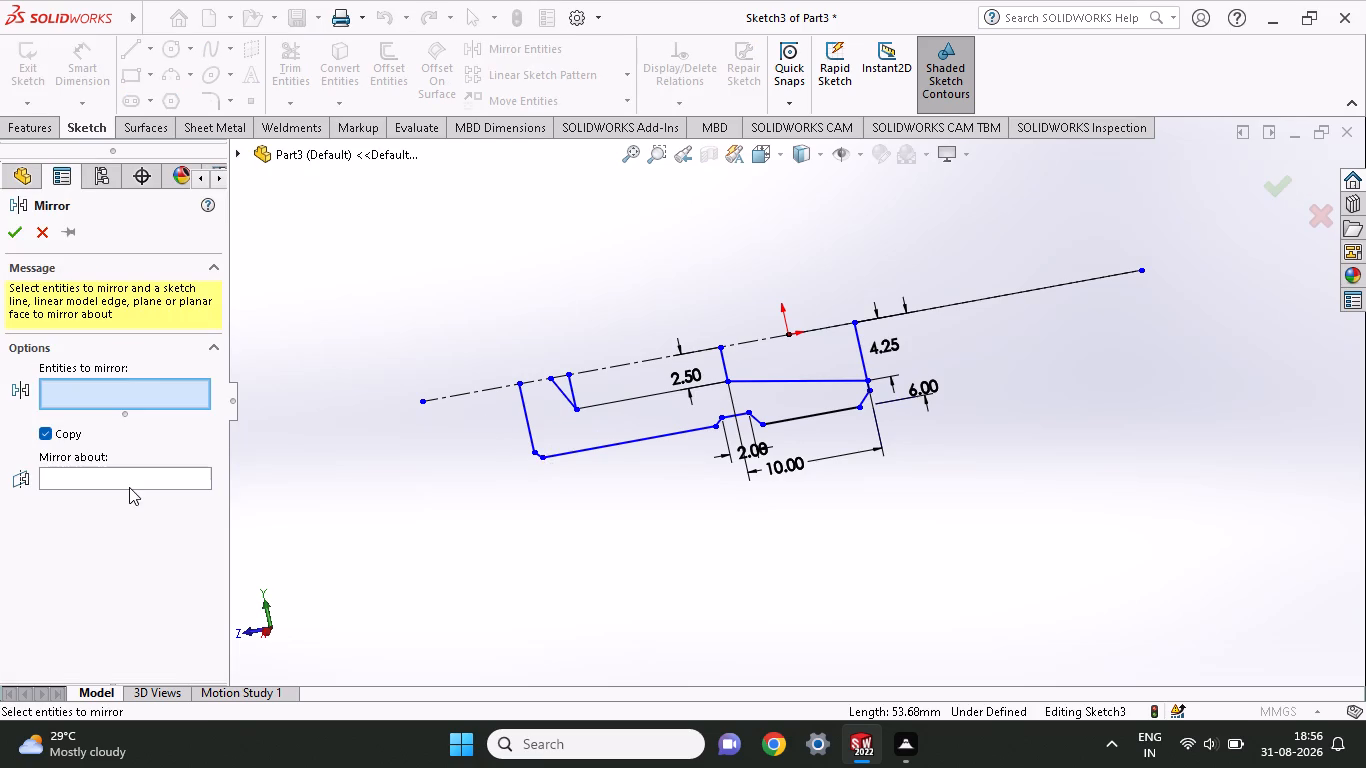
left_click(129, 487)
left_click(132, 476)
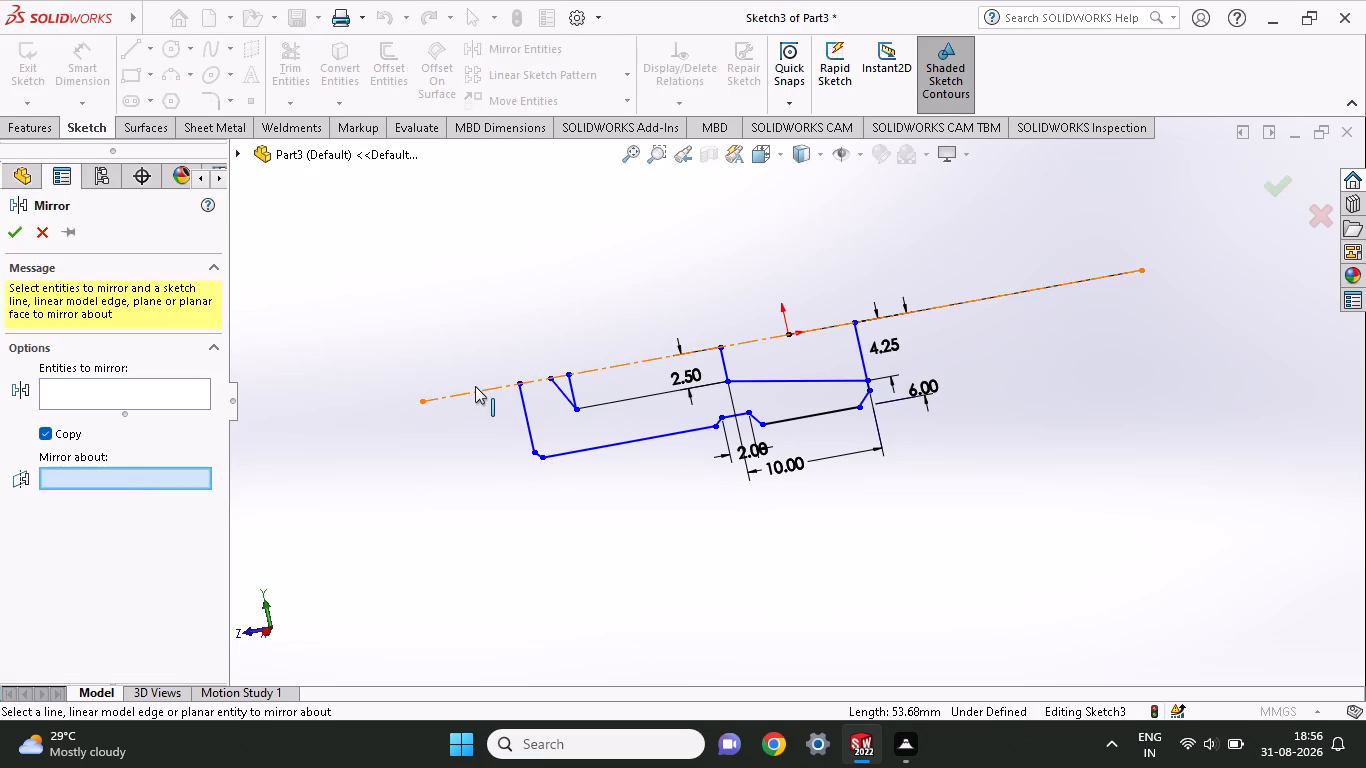
left_click(475, 386)
left_click(125, 392)
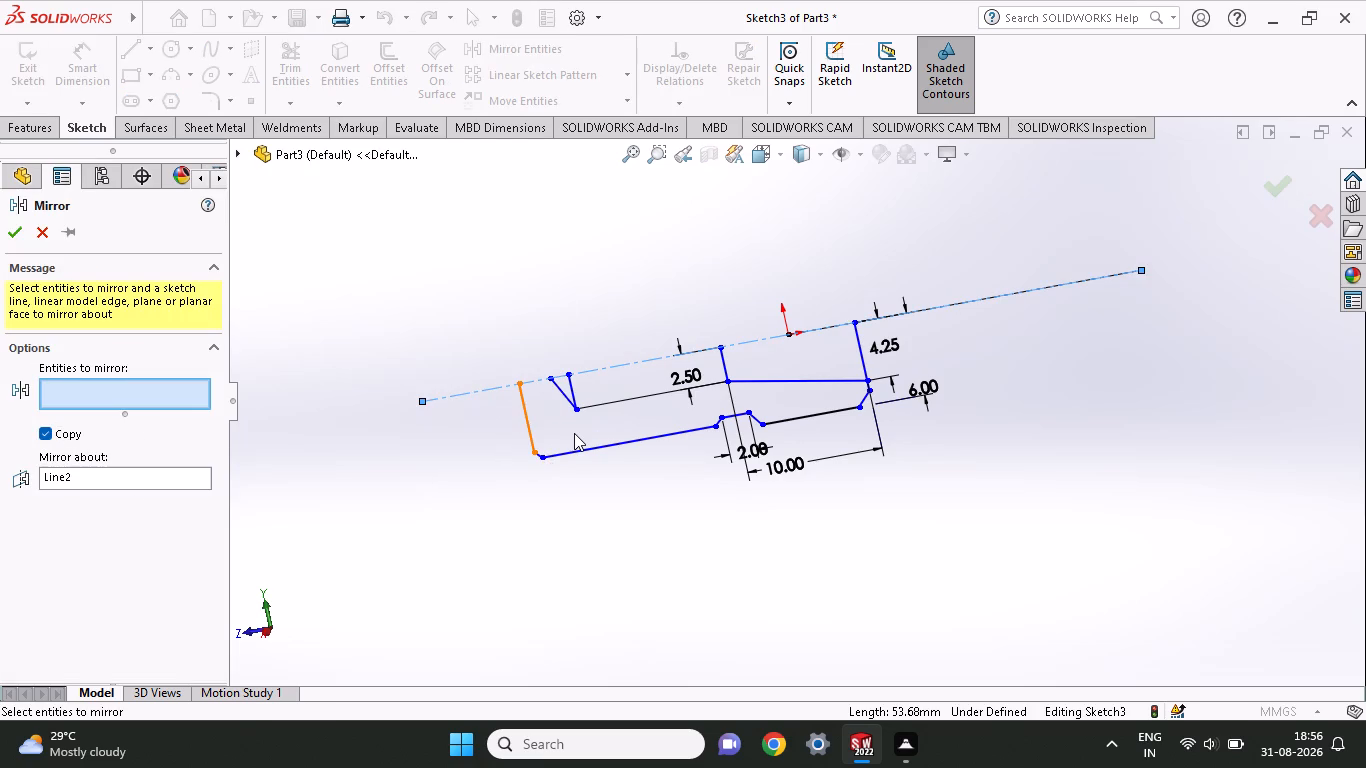
left_click_drag(479, 401, 537, 447)
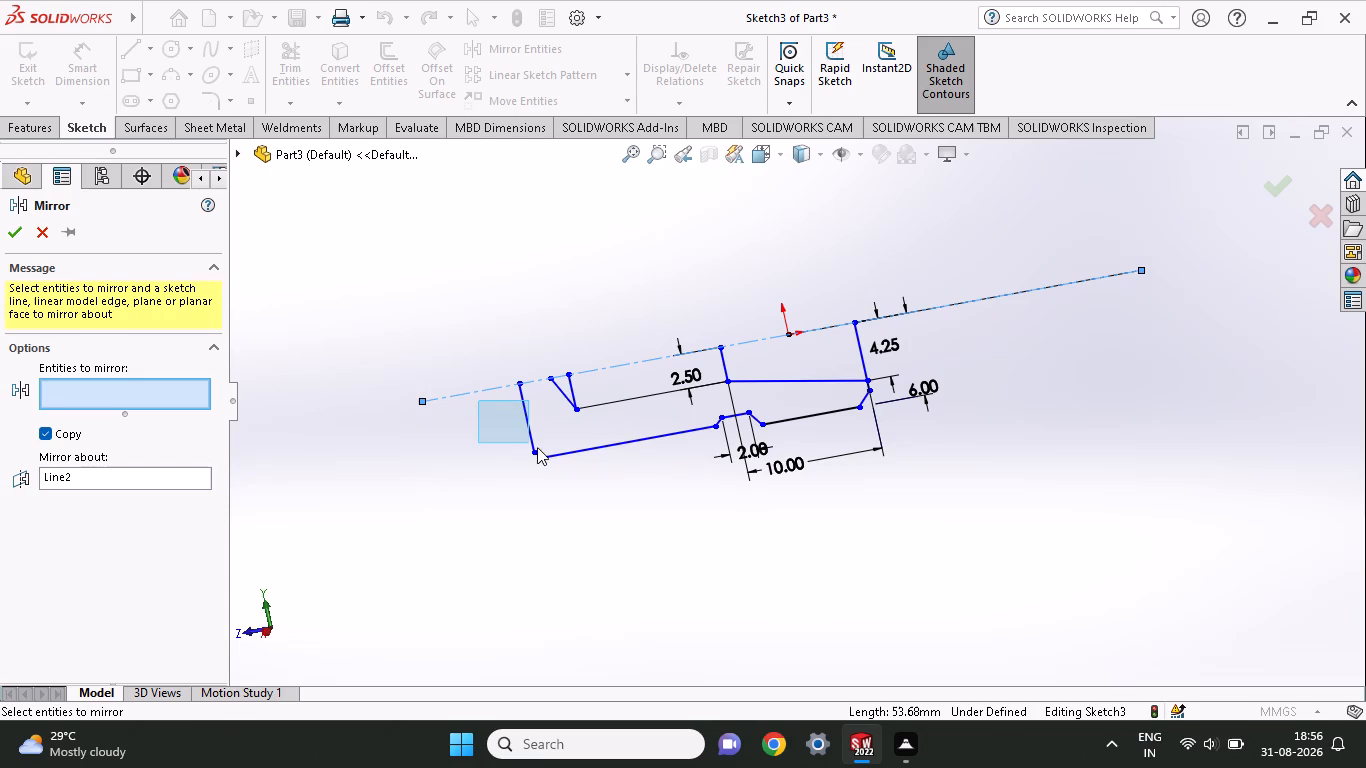
left_click_drag(537, 447, 1152, 507)
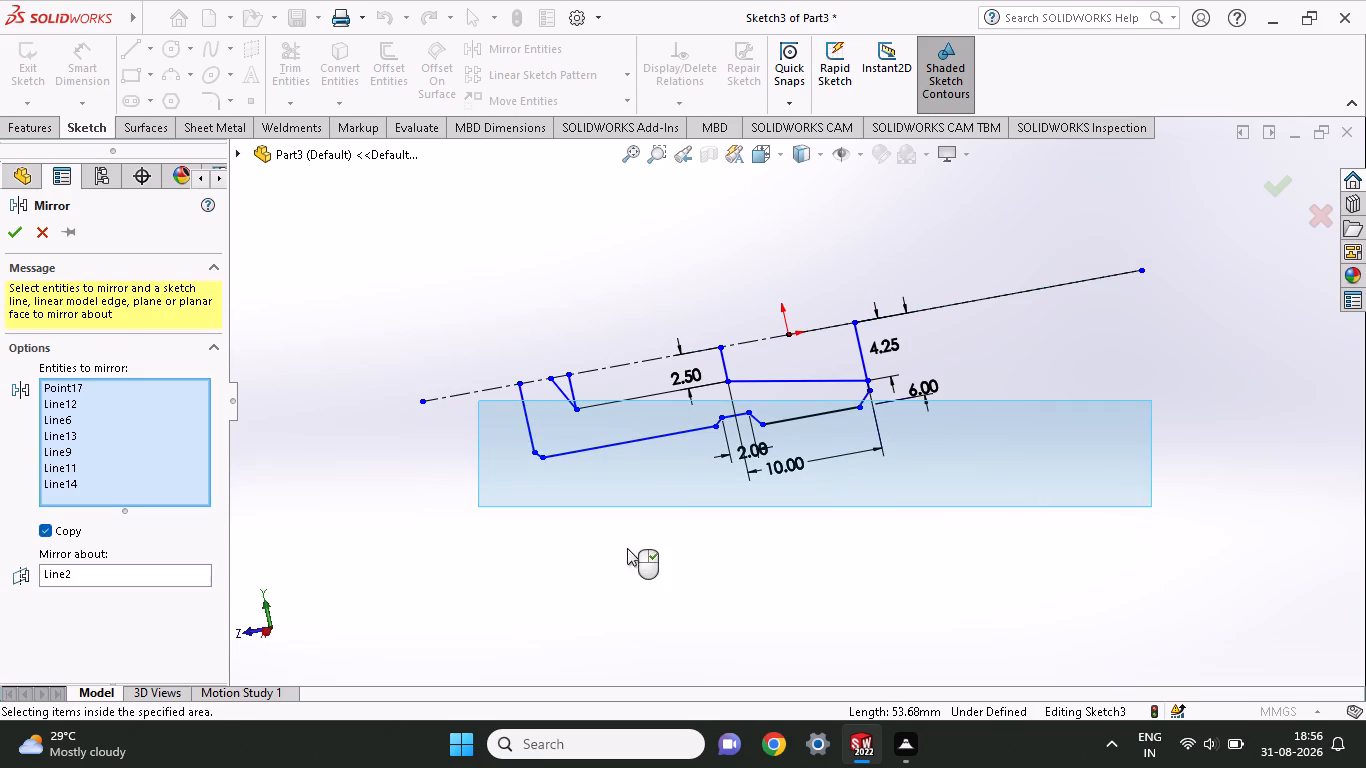
left_click_drag(501, 364, 523, 392)
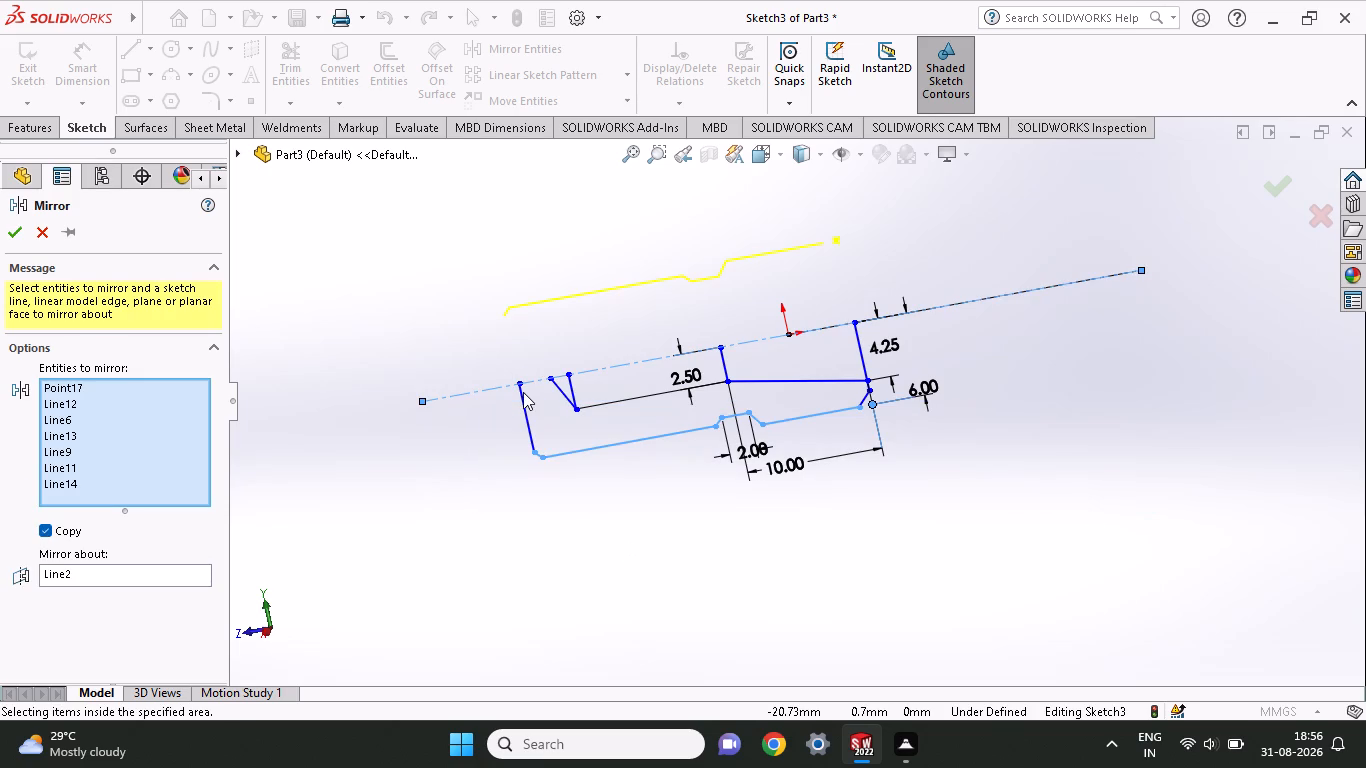
left_click_drag(523, 392, 980, 452)
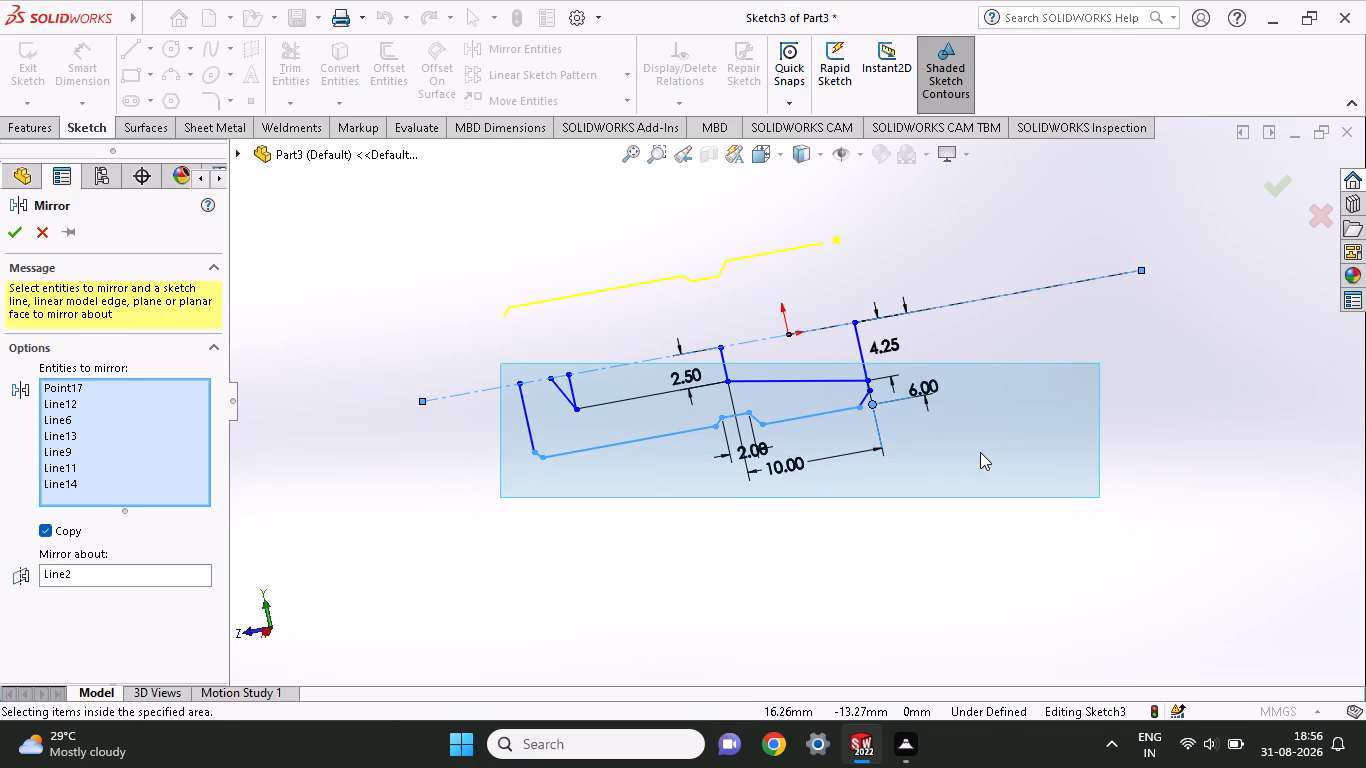
left_click_drag(980, 452, 881, 458)
left_click_drag(775, 316, 940, 479)
left_click_drag(660, 351, 678, 362)
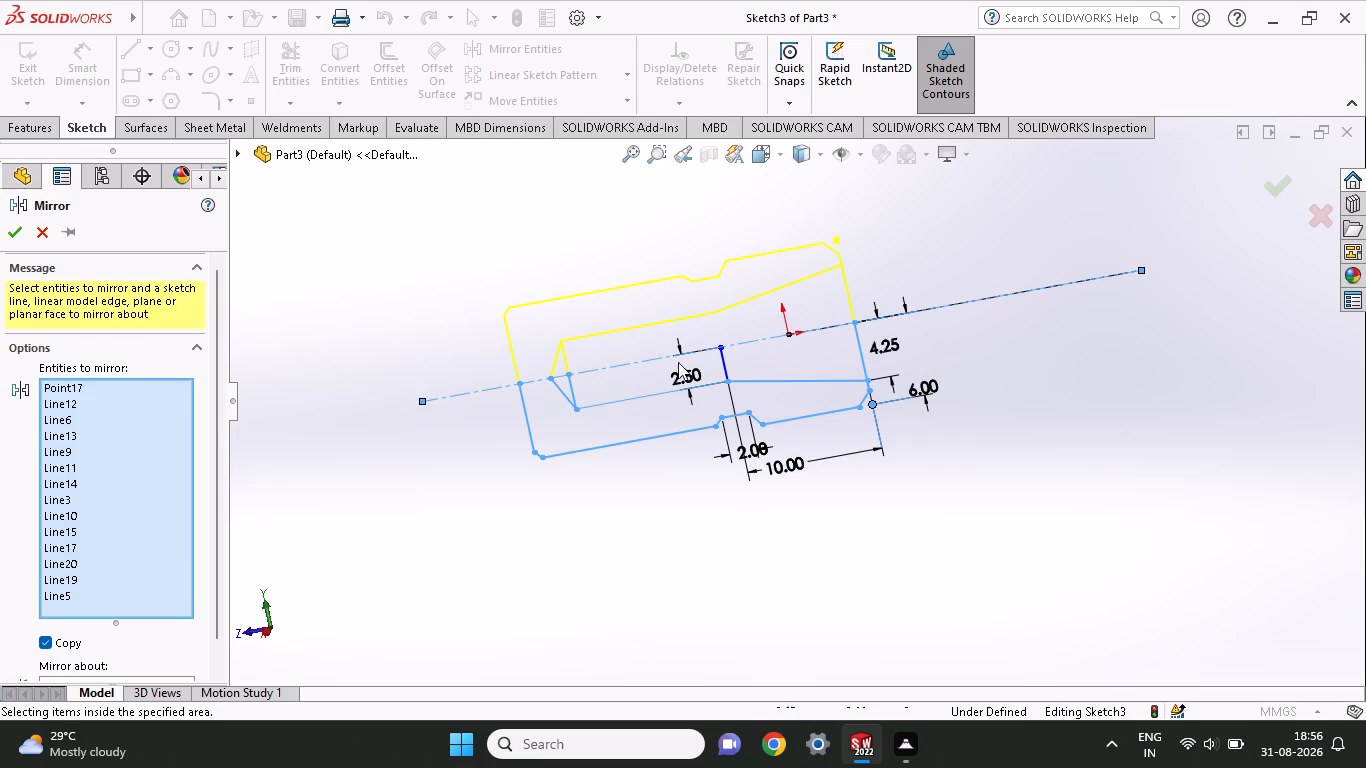
left_click_drag(678, 362, 916, 506)
left_click_drag(469, 345, 737, 479)
left_click_drag(737, 479, 930, 477)
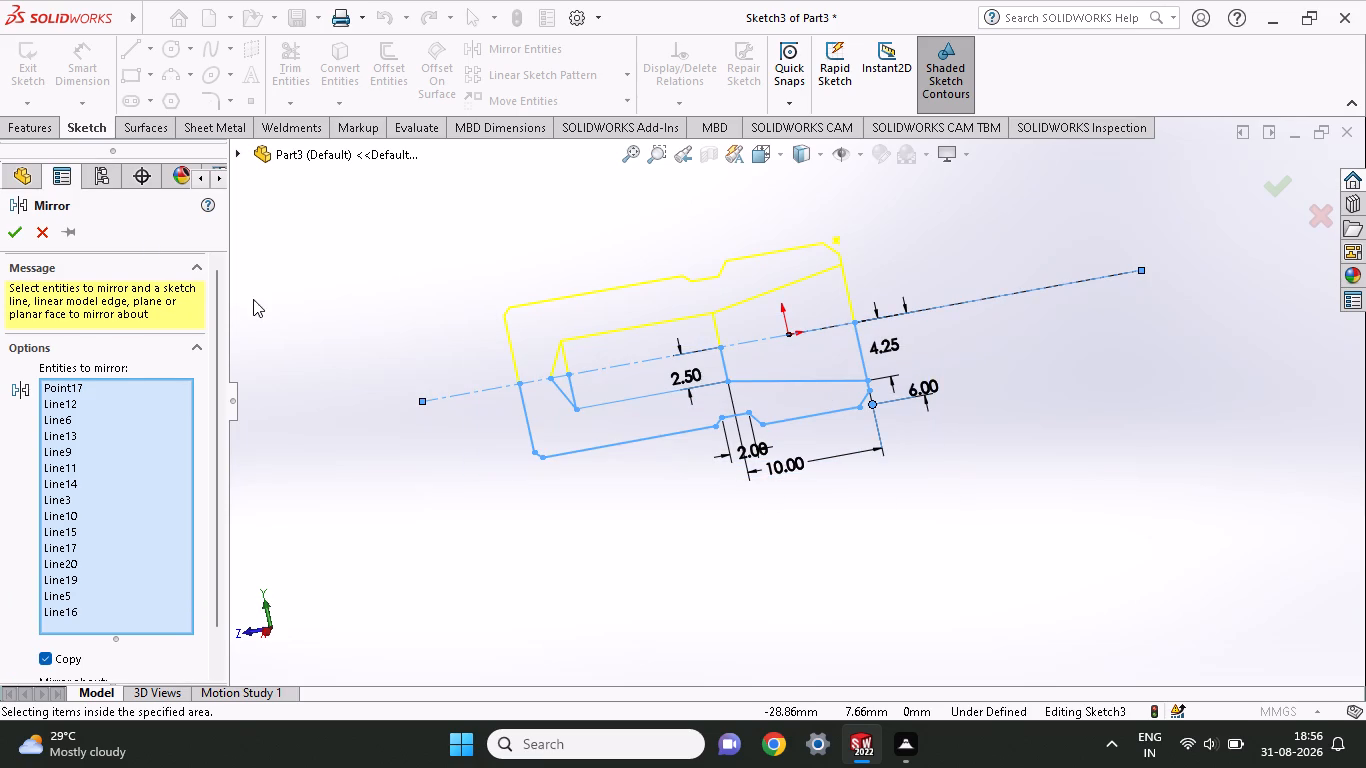
left_click_drag(413, 258, 982, 510)
left_click(12, 242)
left_click(12, 231)
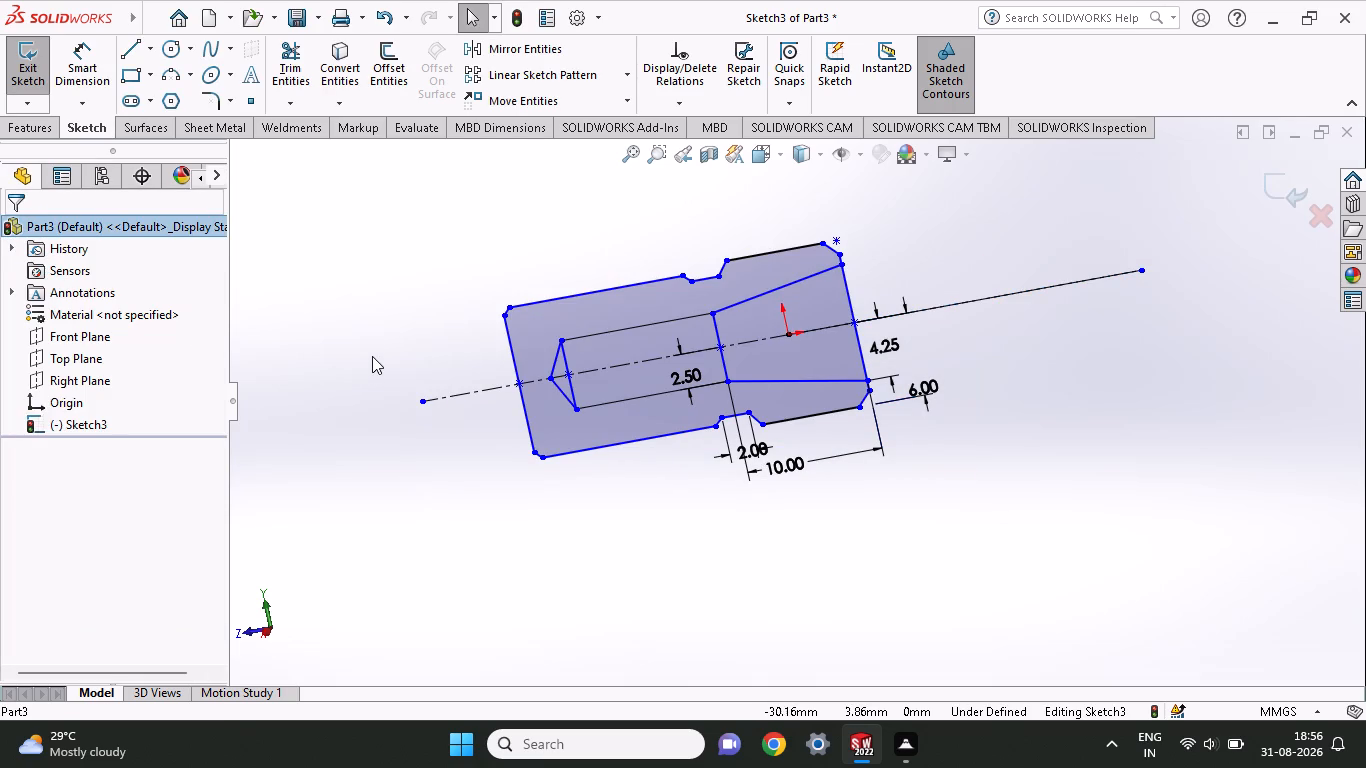
Sketch a corner rectangle about 4.4 mm by 3 mm from the mirrored hole's cone-end corner out to the mirrored outer edge.
middle_click_drag(892, 254, 877, 332)
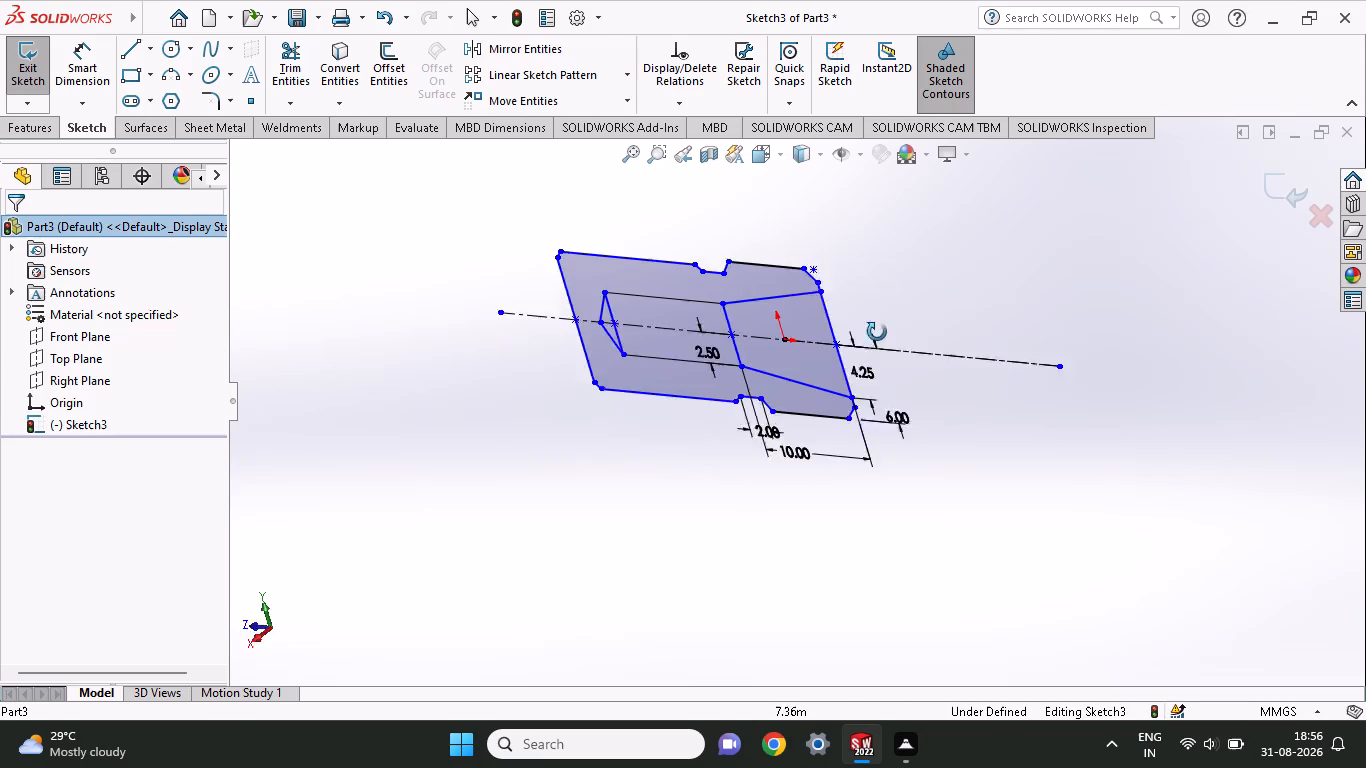
middle_click_drag(877, 332, 918, 287)
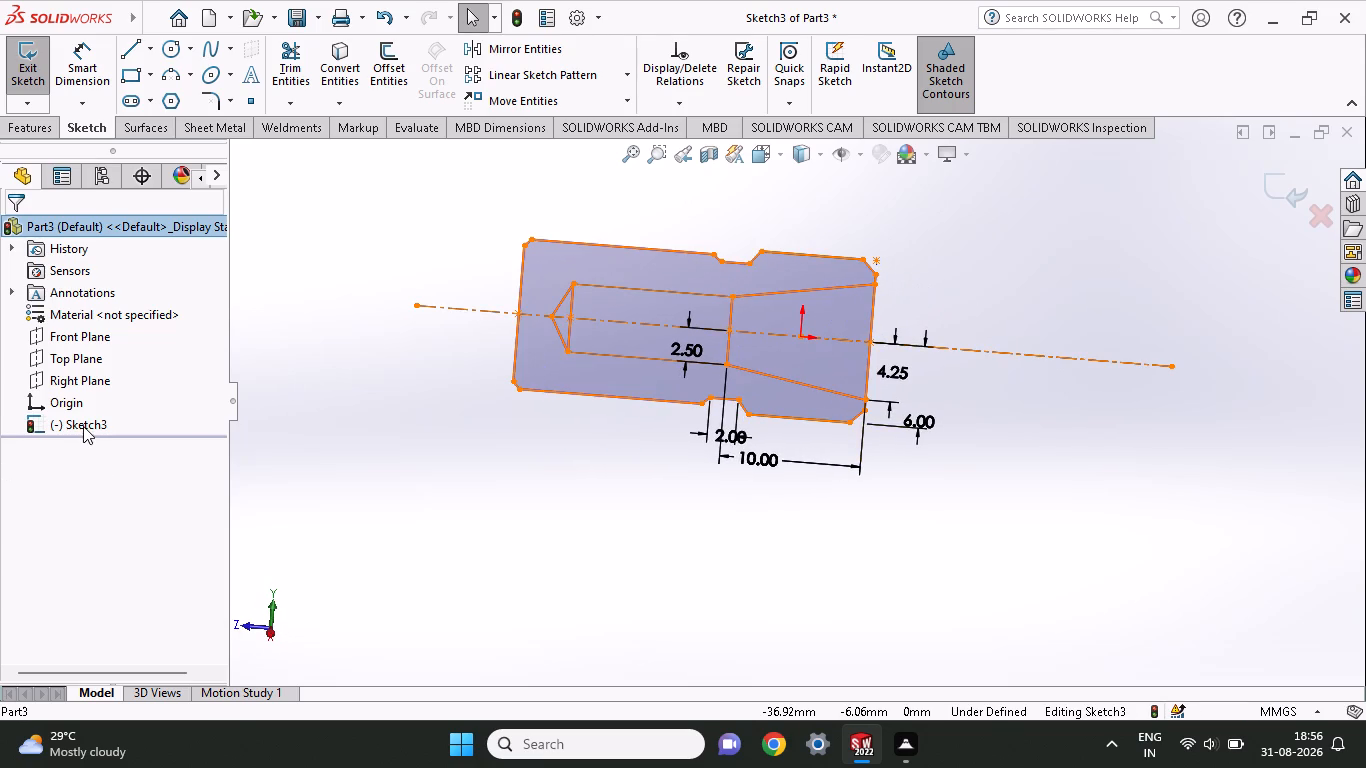
left_click(83, 426)
left_click(434, 411)
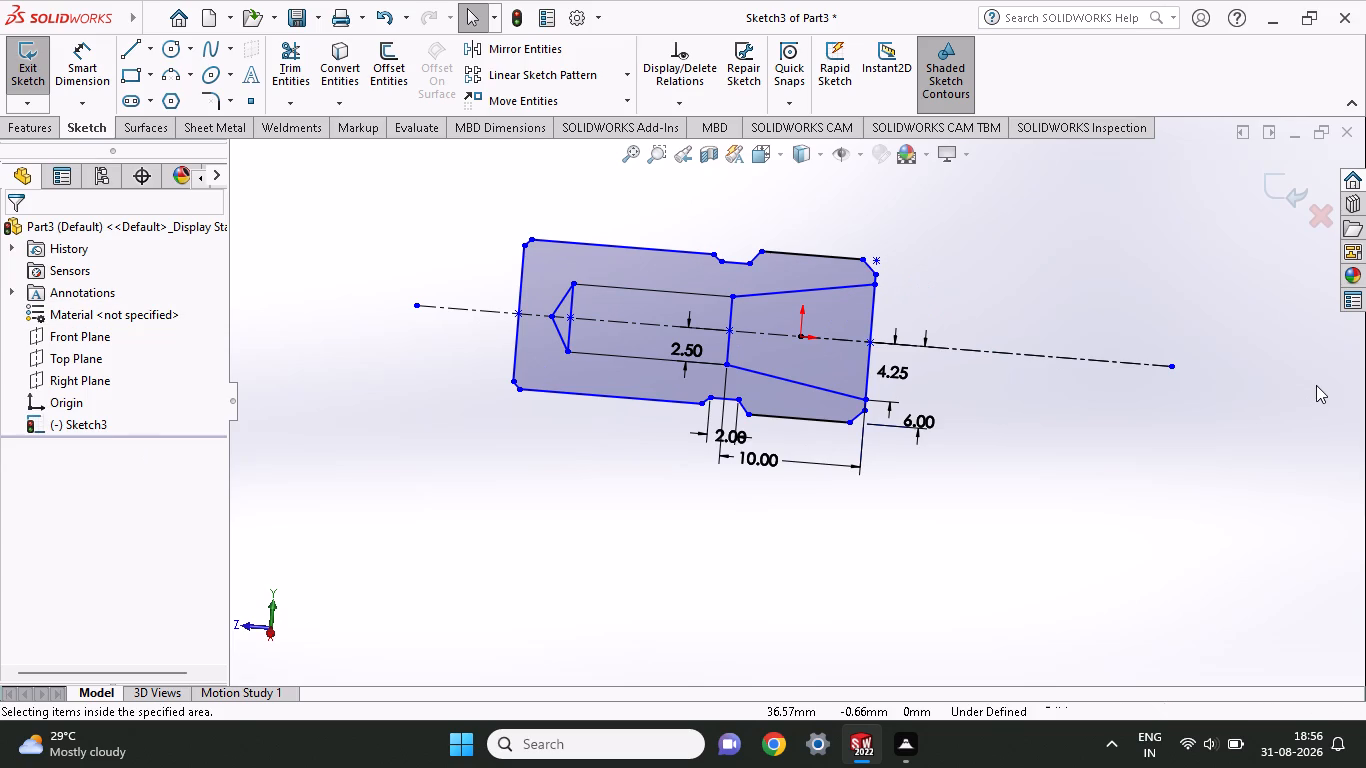
left_click(132, 51)
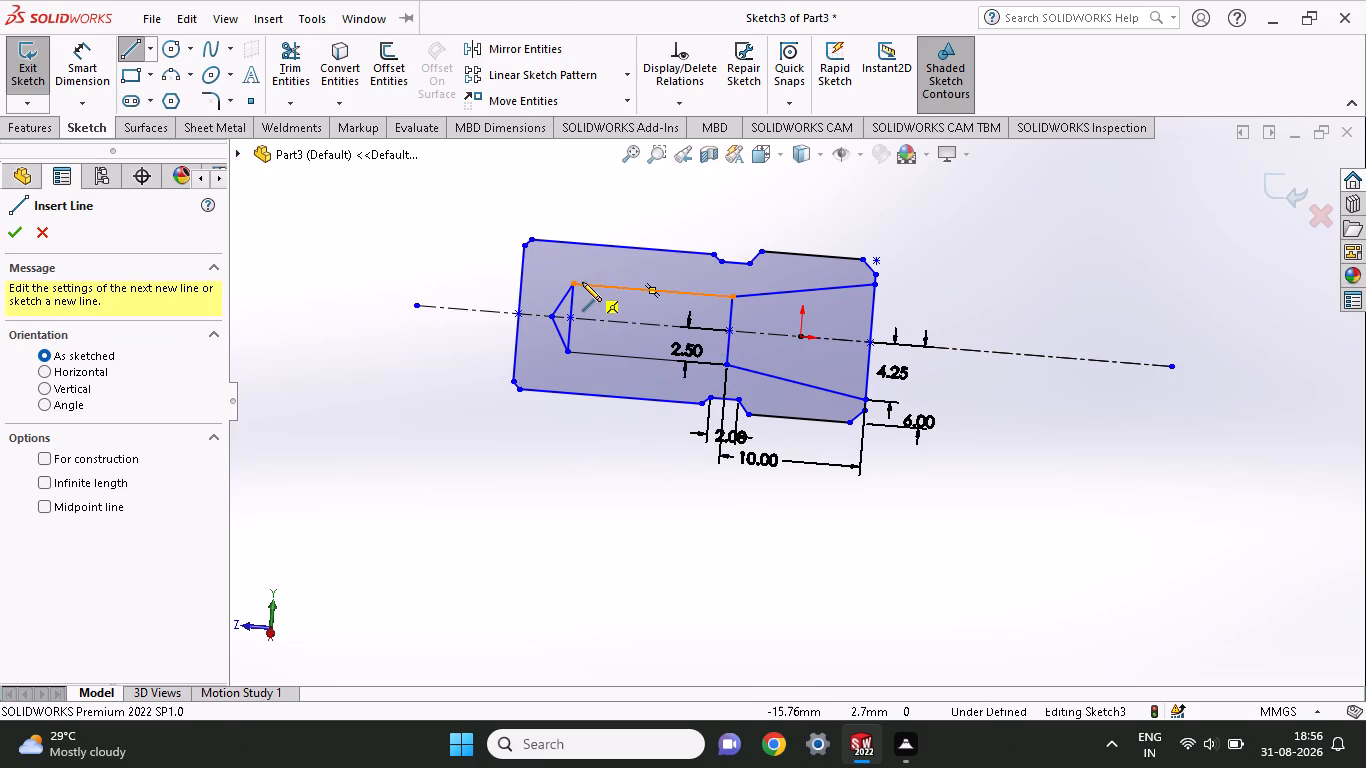
left_click(142, 81)
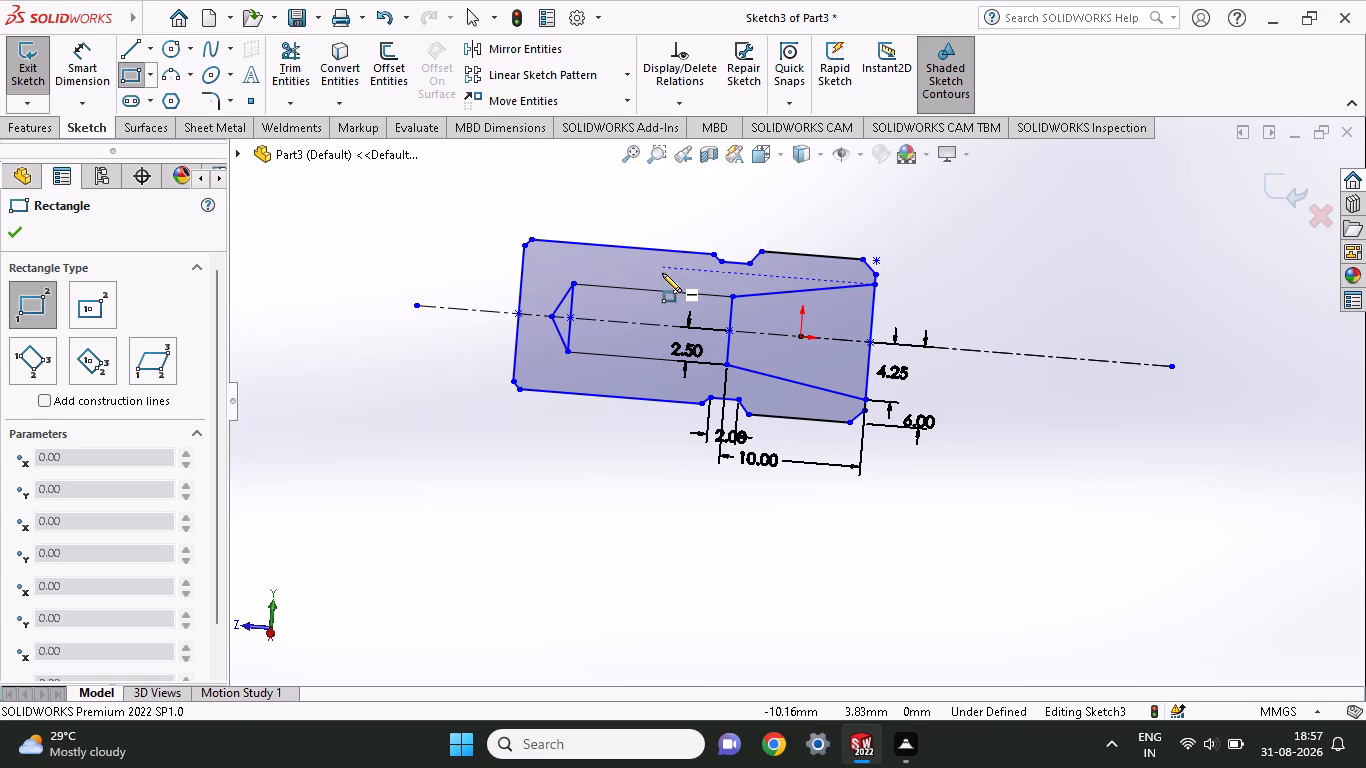
left_click(573, 281)
left_click(639, 249)
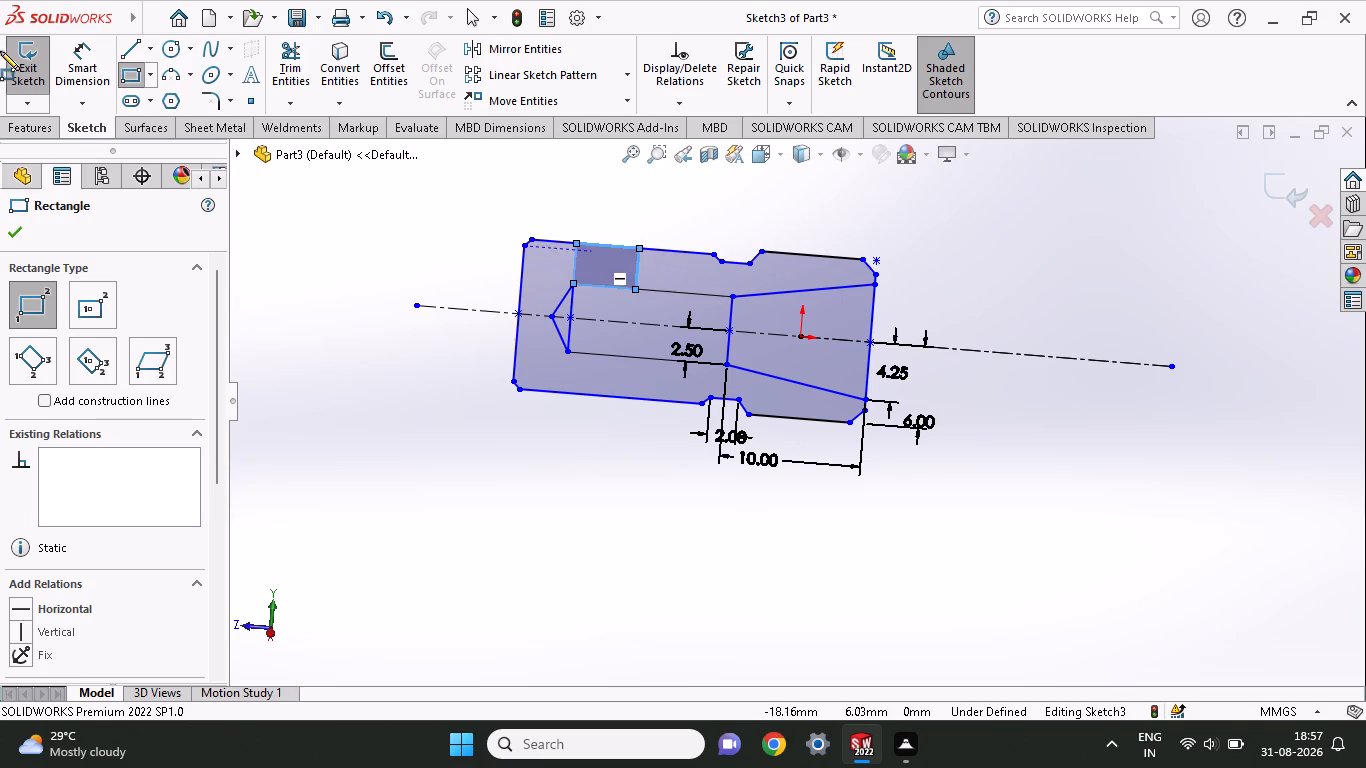
Dimension the rectangle's width along the outer edge at 5 mm.
left_click(72, 58)
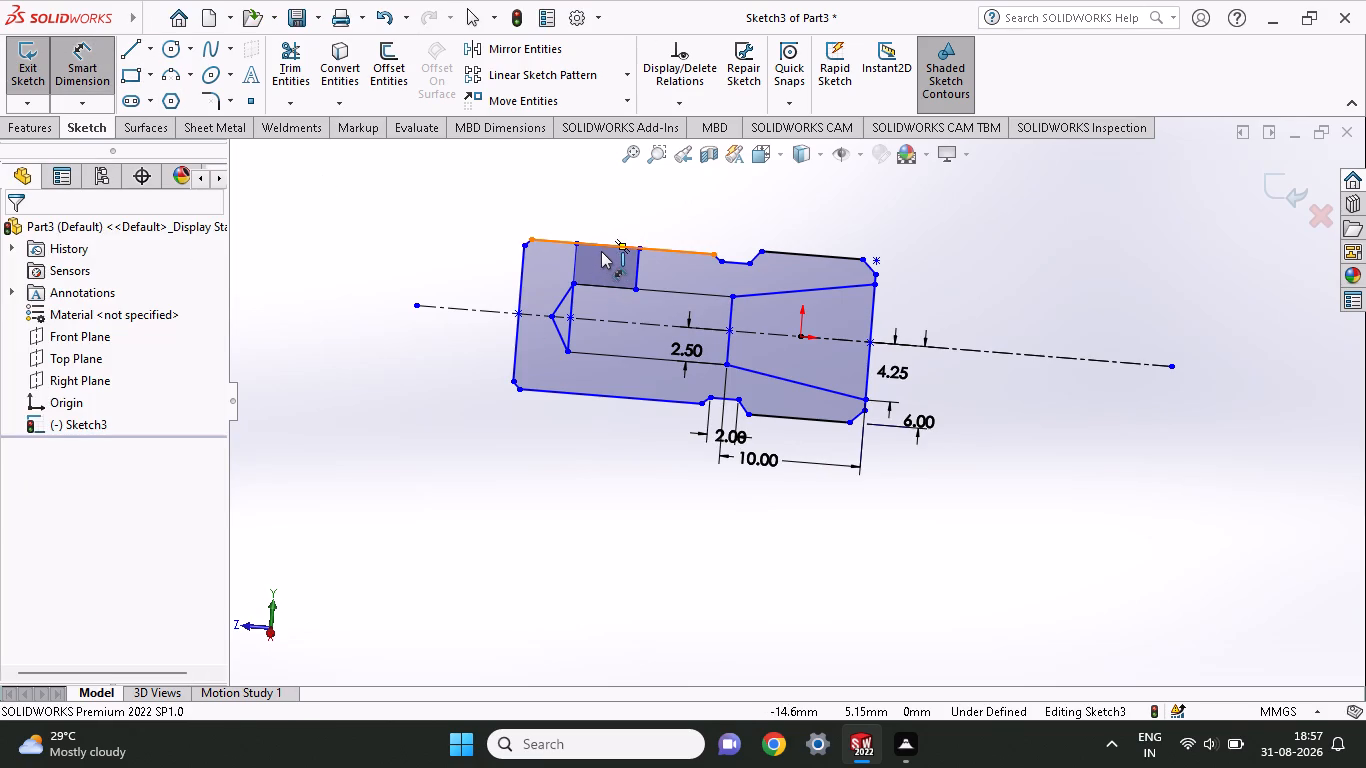
left_click(639, 246)
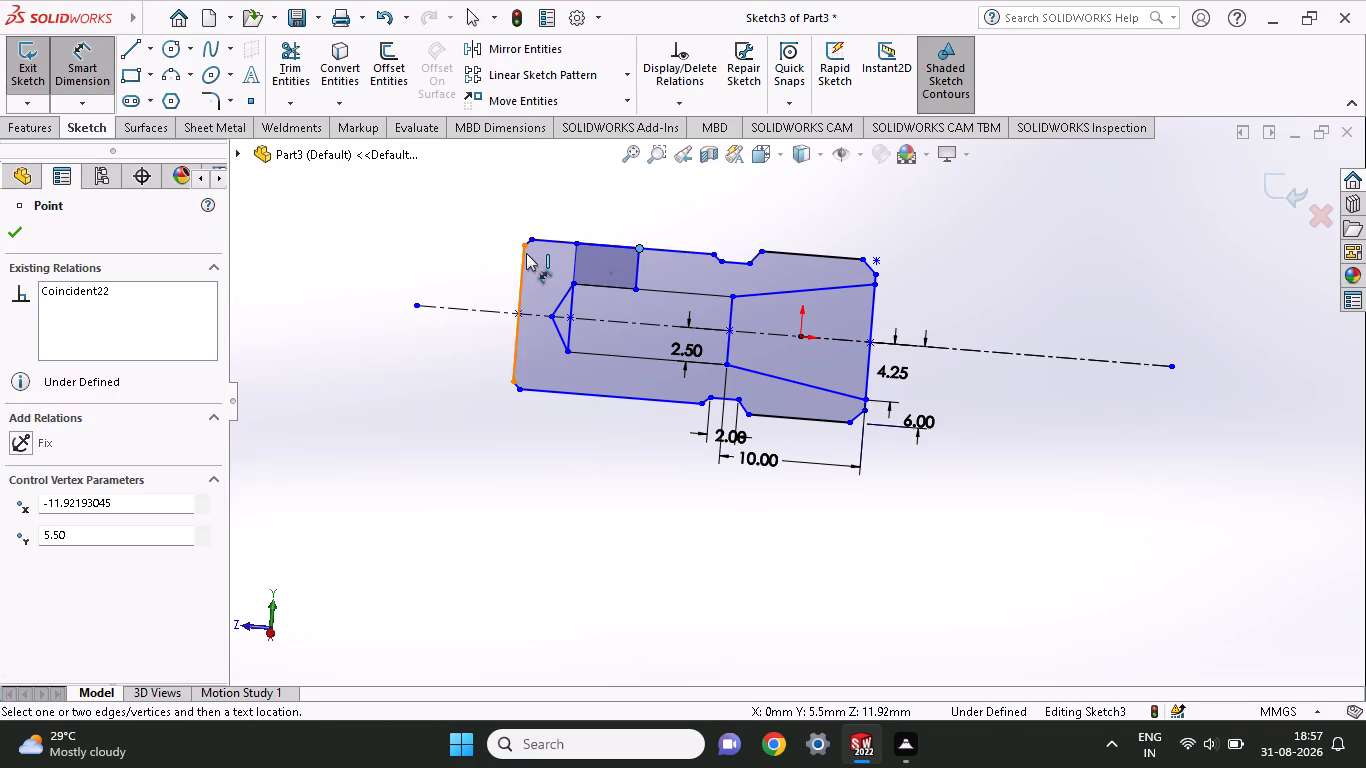
left_click(577, 246)
left_click(600, 204)
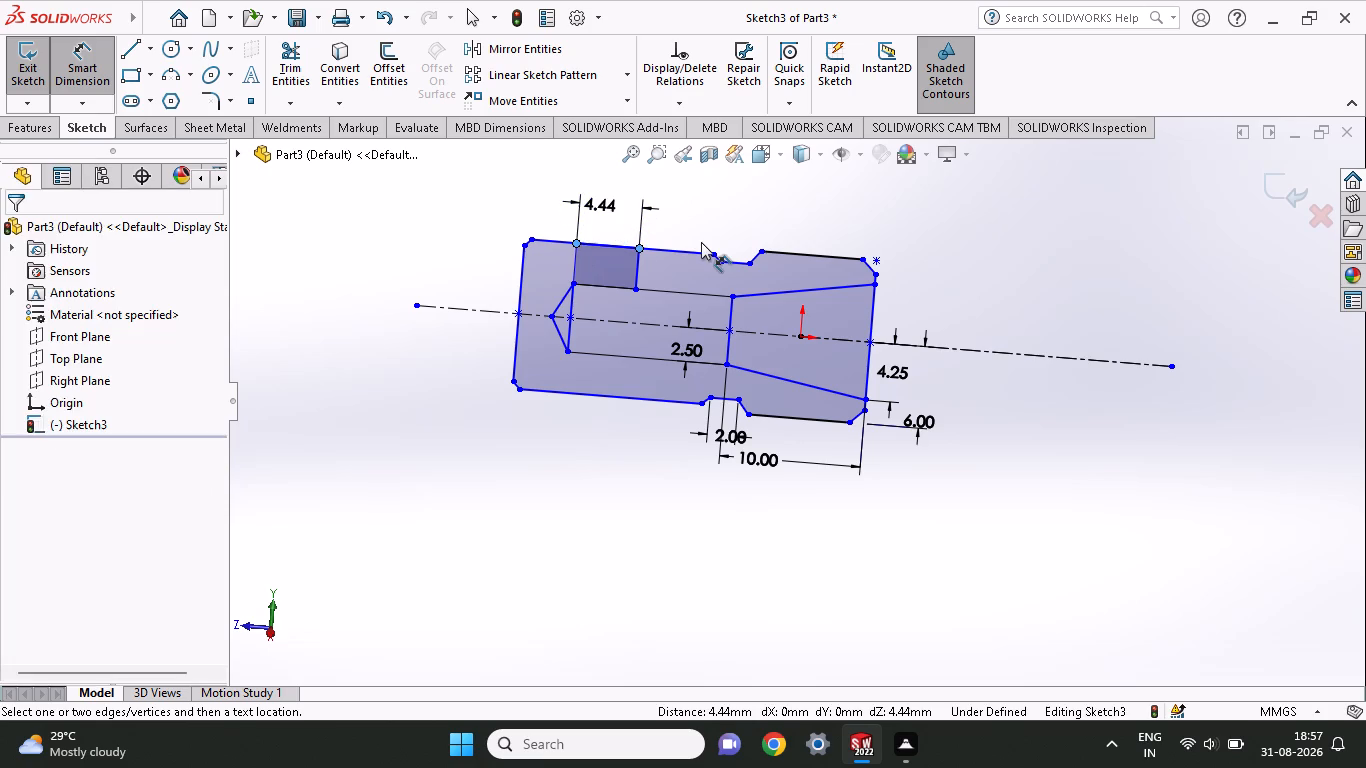
key("5")
key("Return")
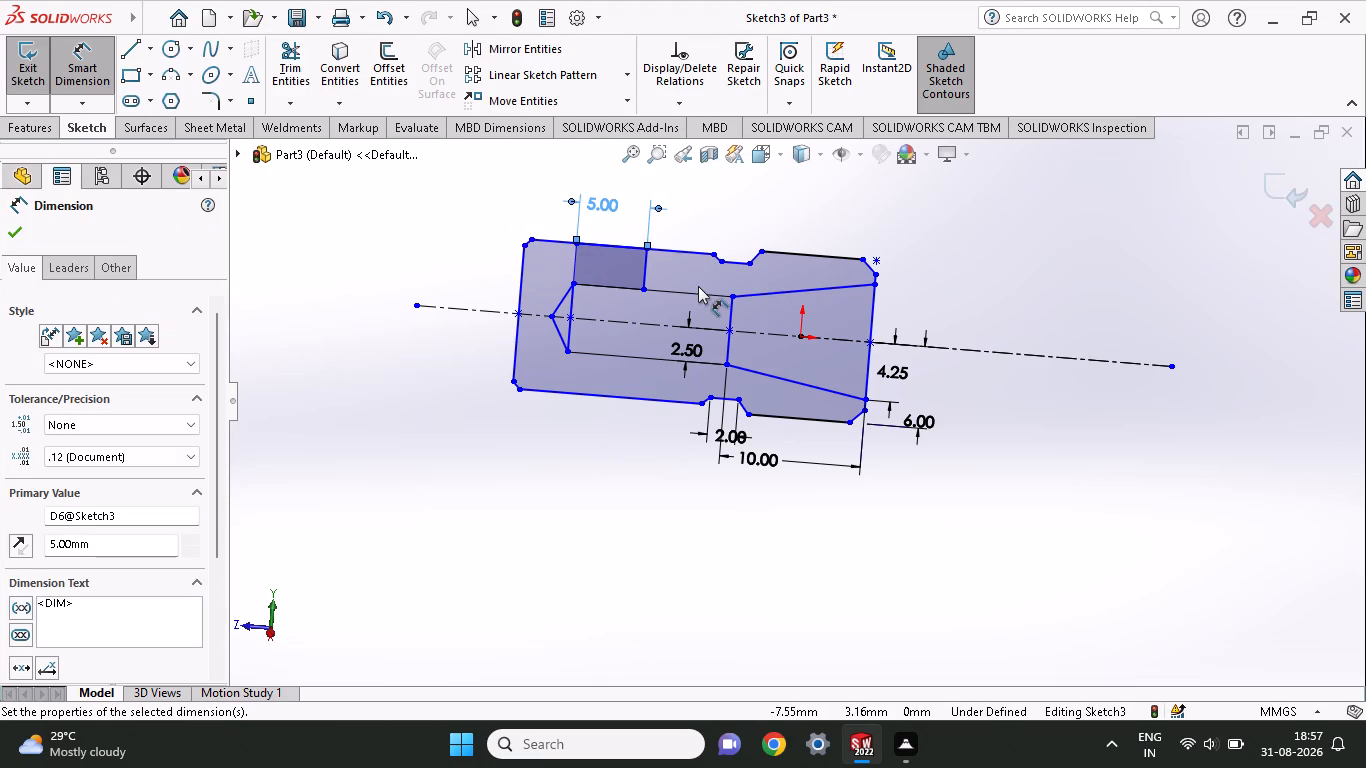
Sketch a V of two lines from the rectangle's inner corners meeting at the centreline.
left_click(141, 48)
left_click(570, 282)
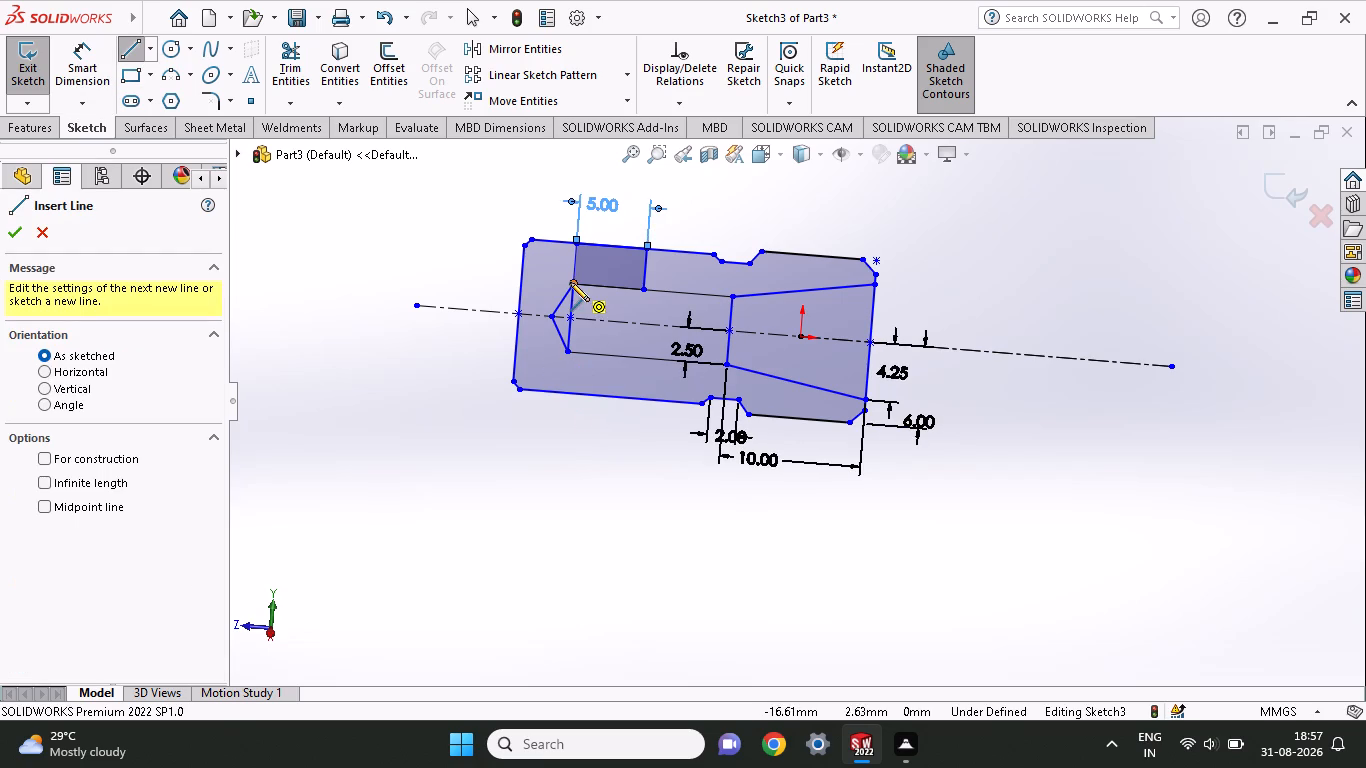
left_click(600, 320)
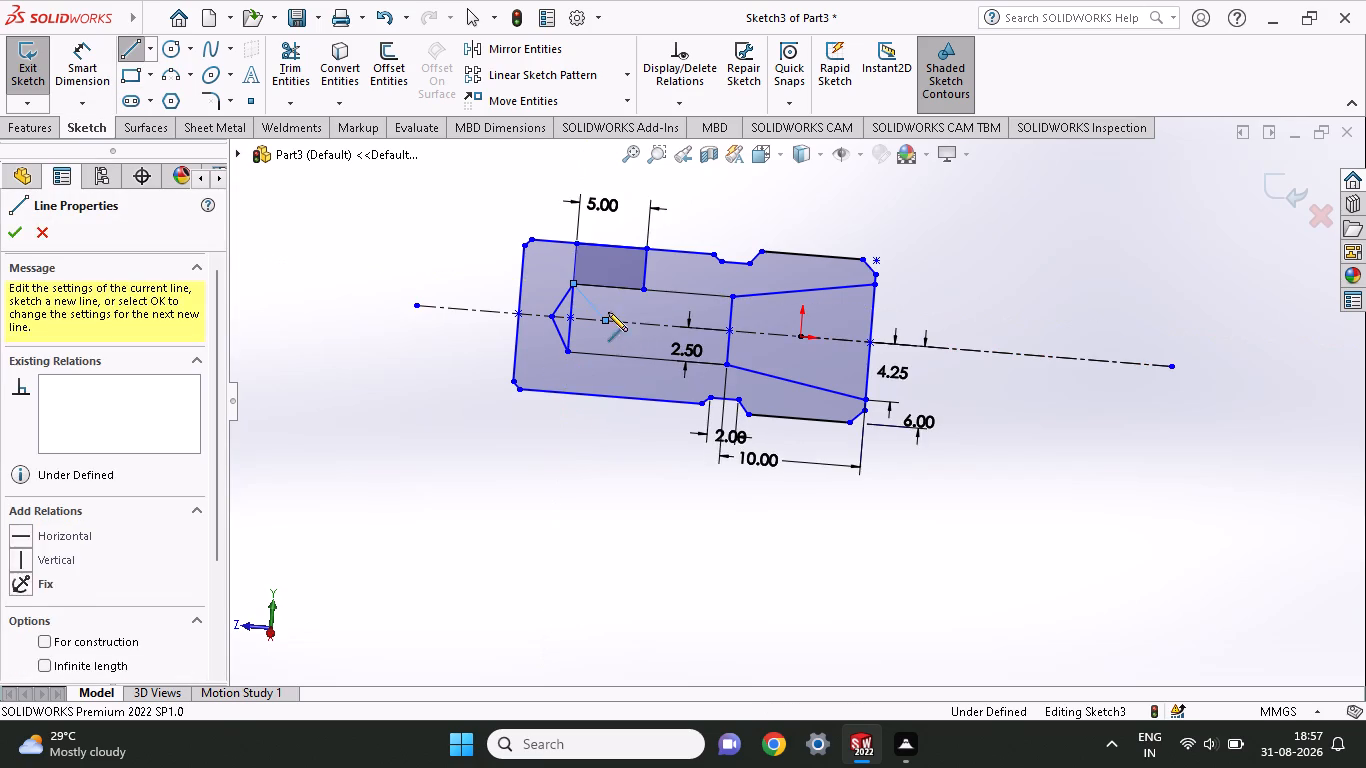
left_click(647, 287)
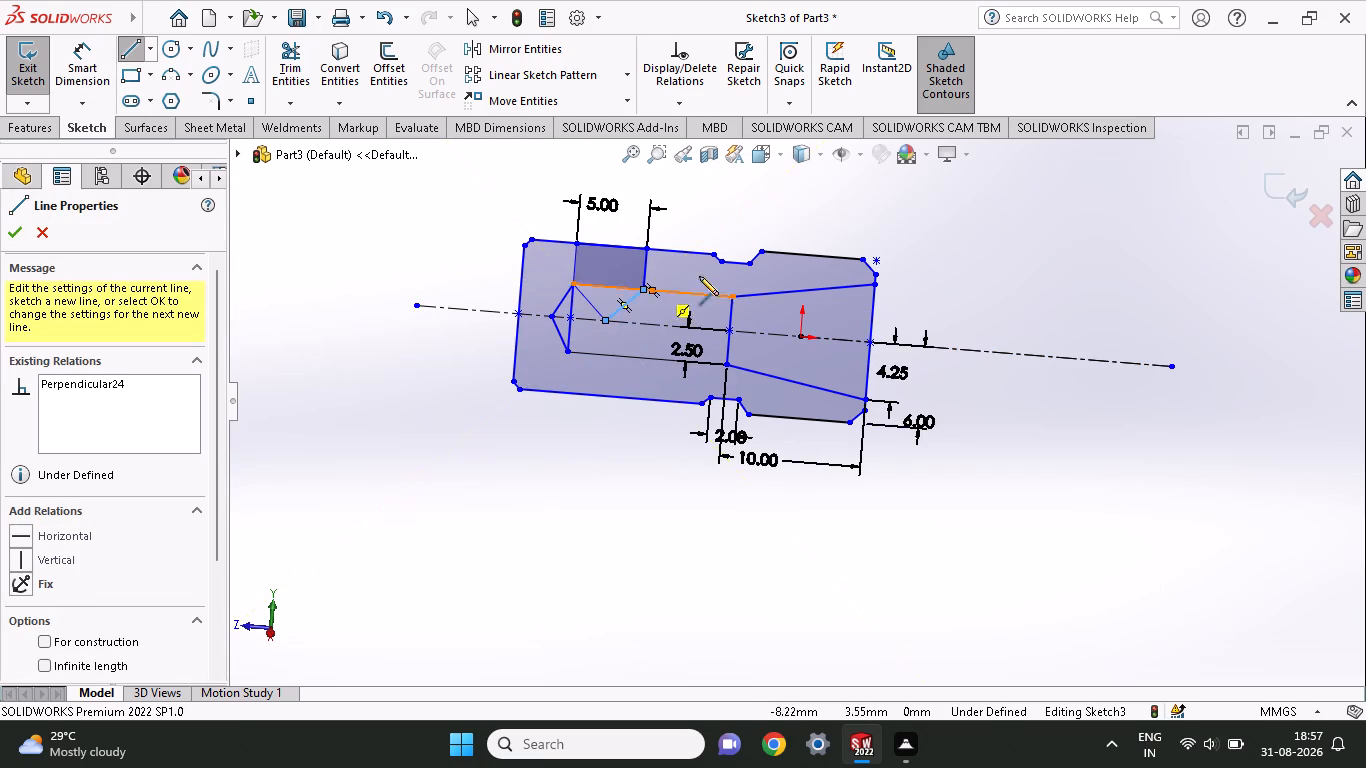
right_click(768, 197)
left_click(803, 204)
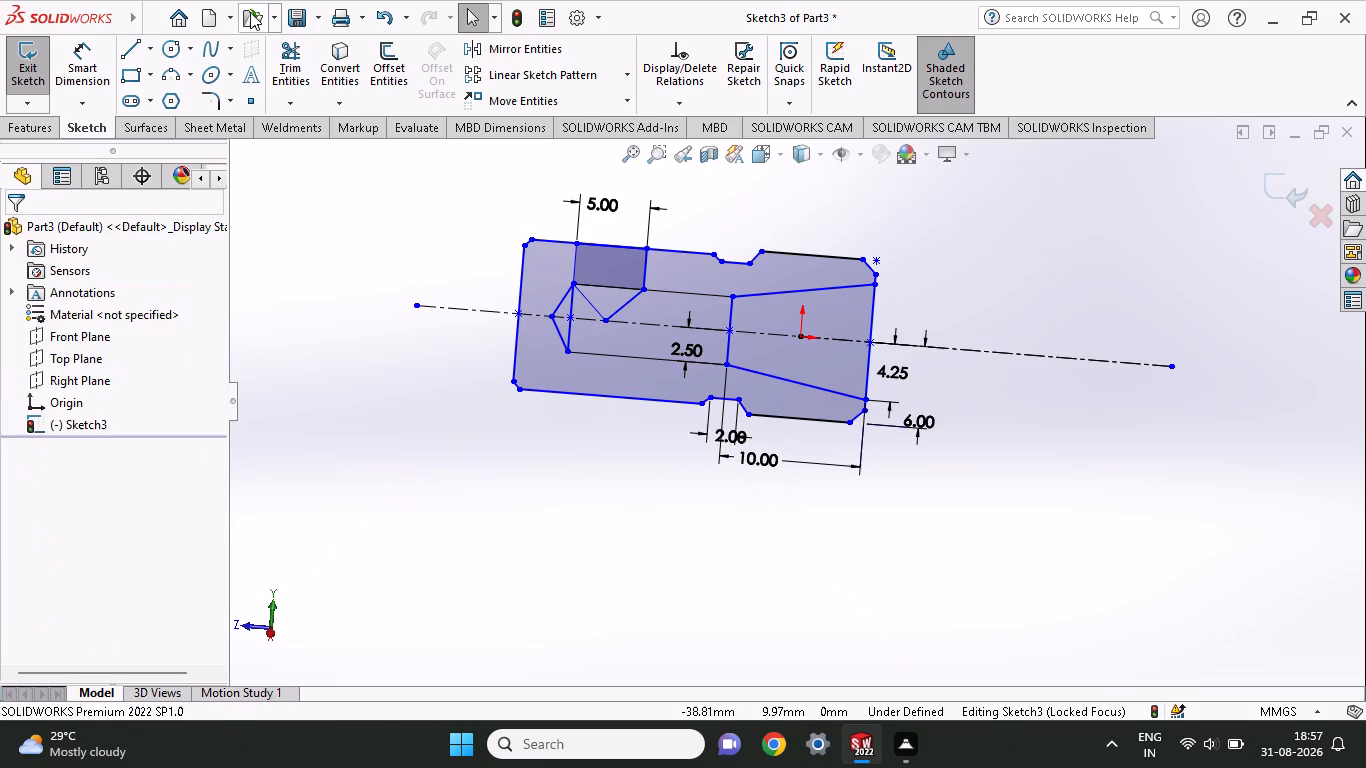
Trim away the overlapping line segments between the rectangle's inner corners, opening it into the V.
left_click(284, 44)
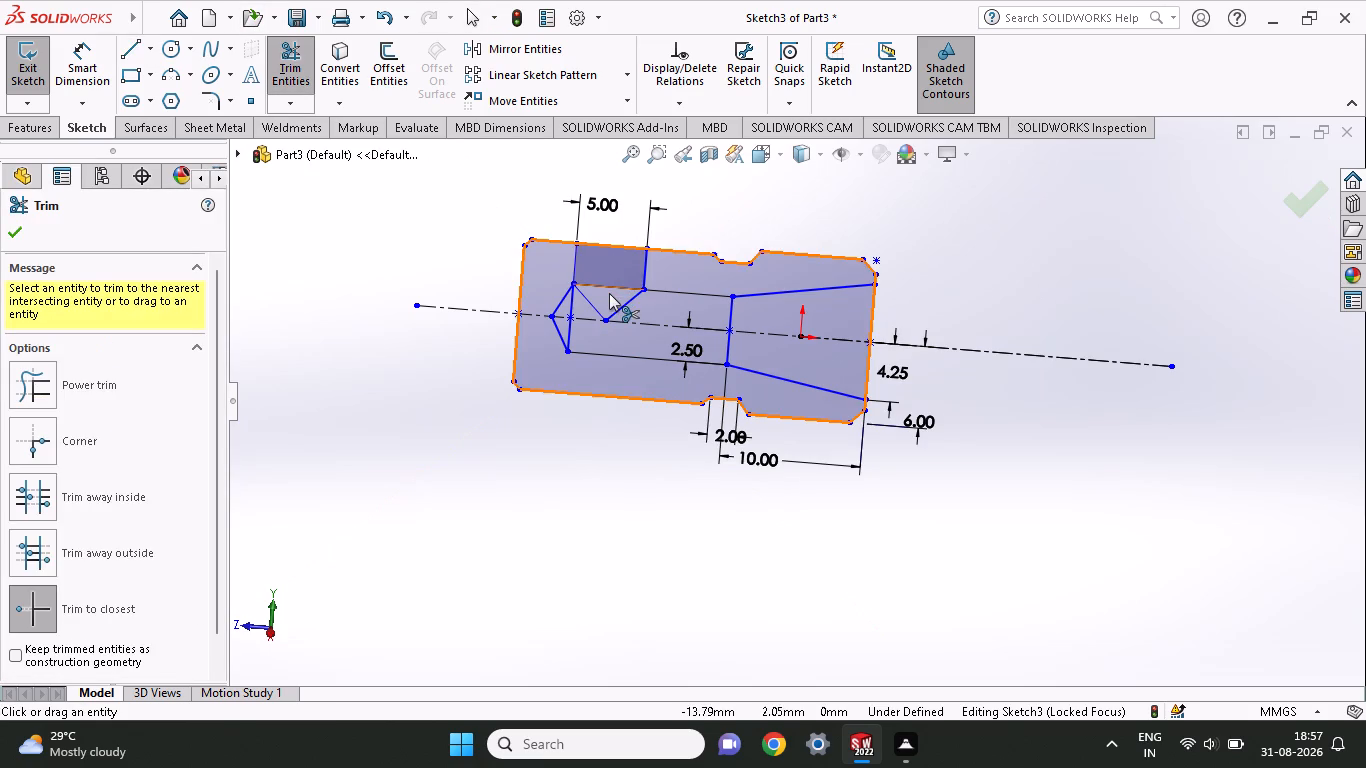
left_click(613, 284)
left_click(611, 285)
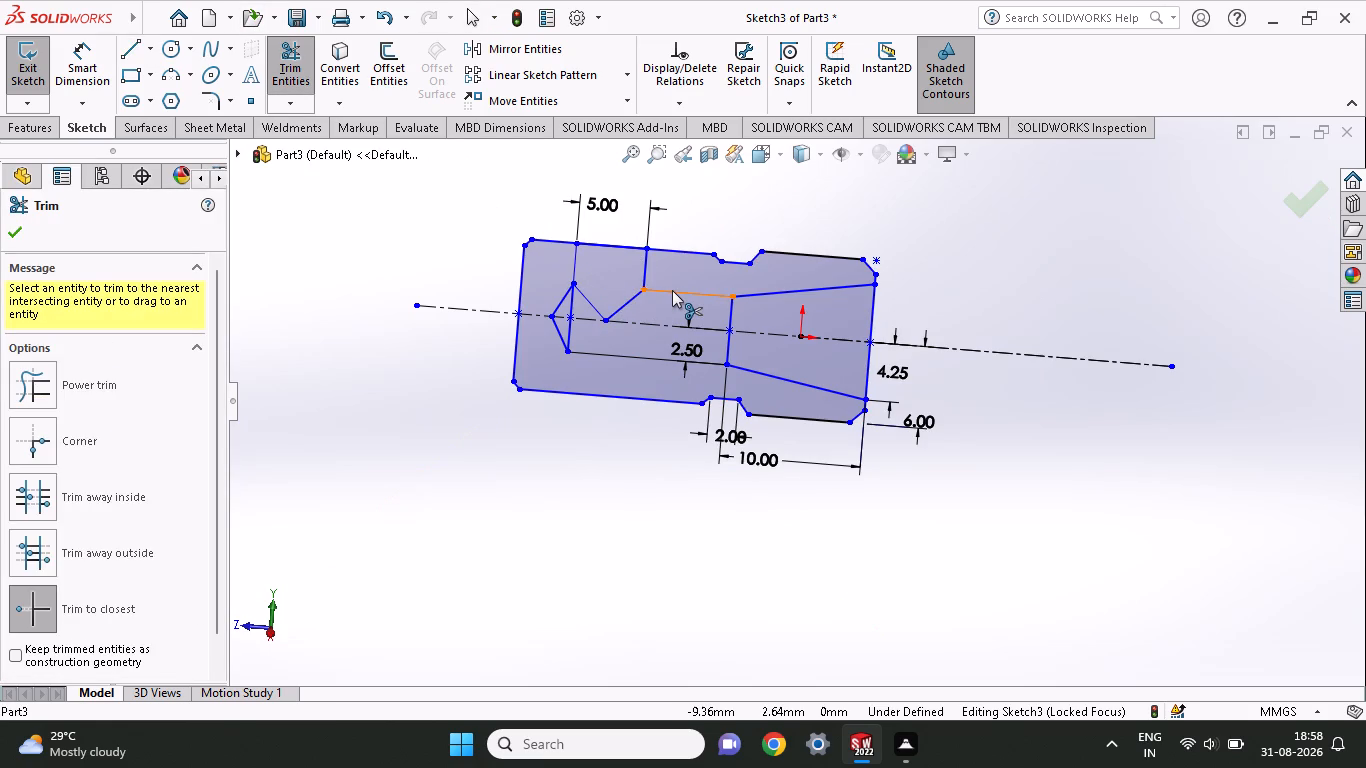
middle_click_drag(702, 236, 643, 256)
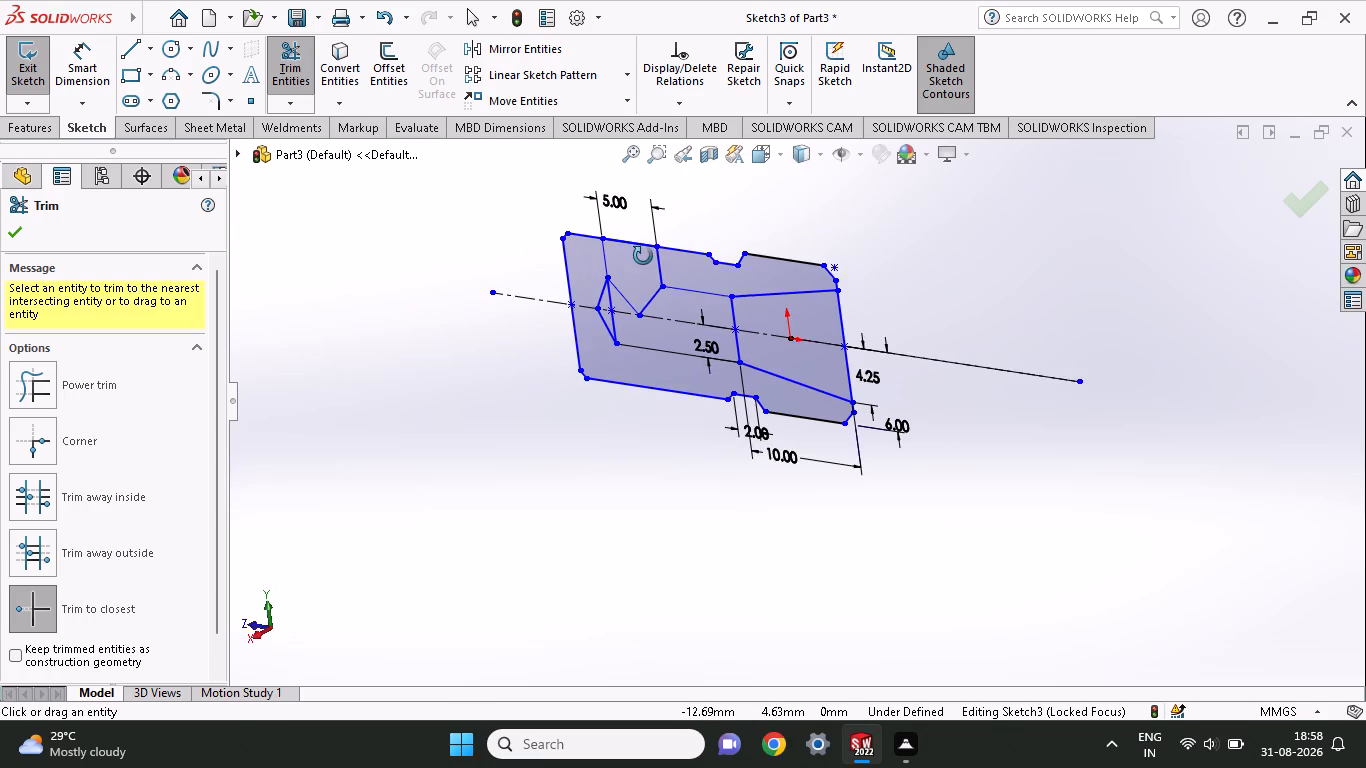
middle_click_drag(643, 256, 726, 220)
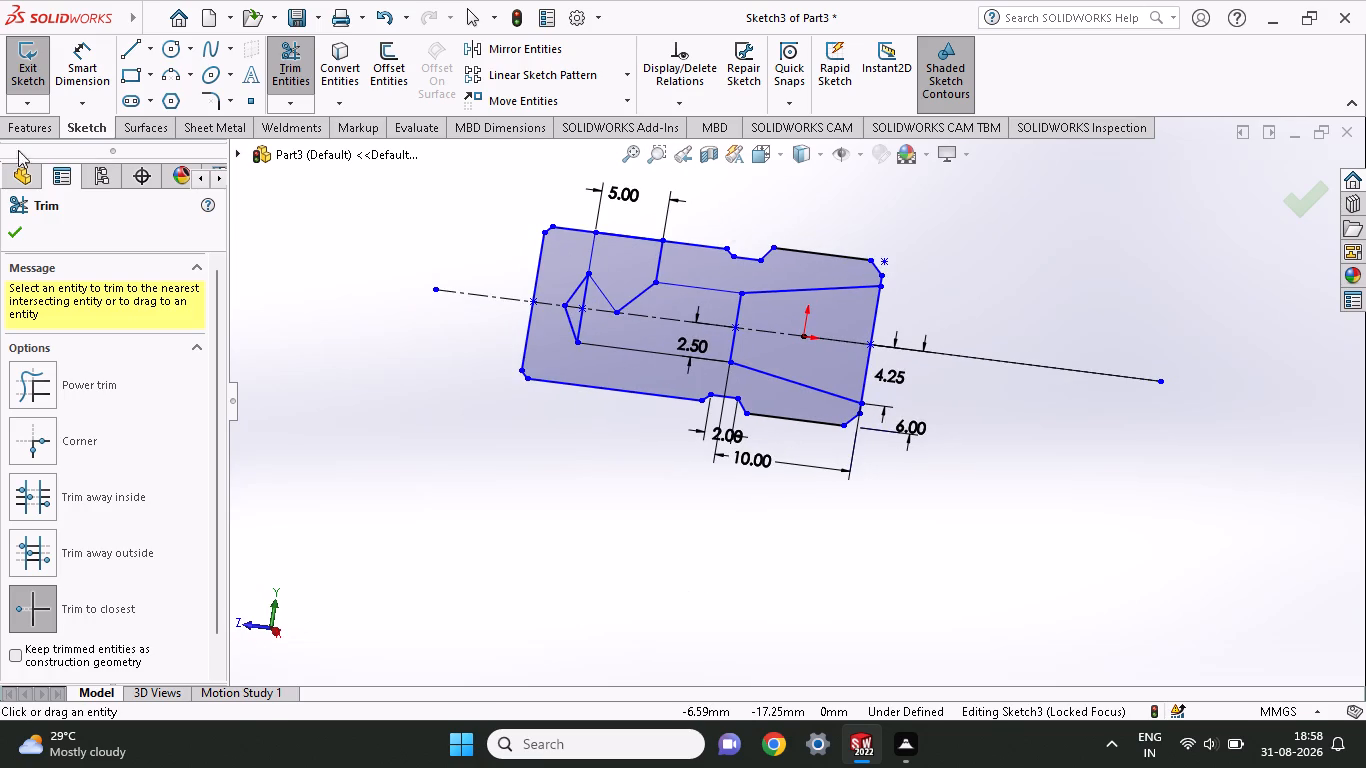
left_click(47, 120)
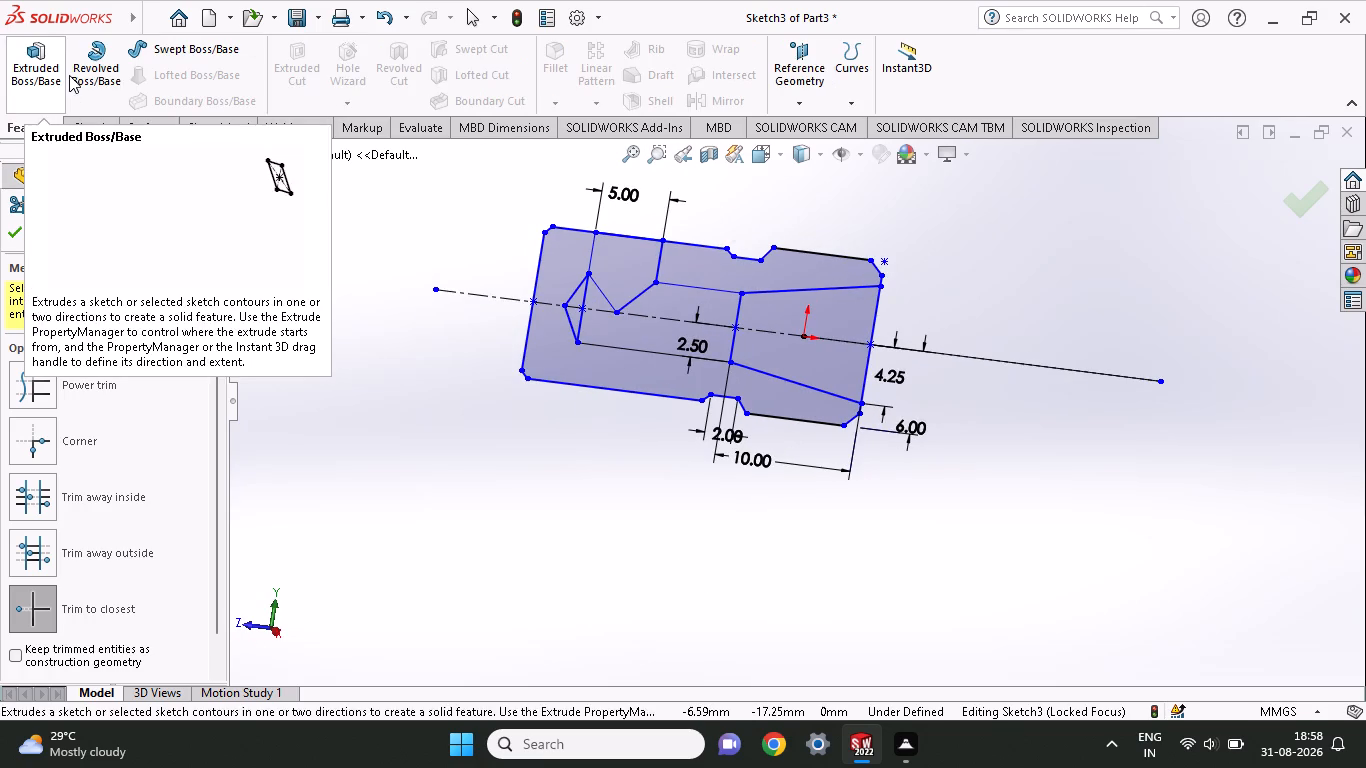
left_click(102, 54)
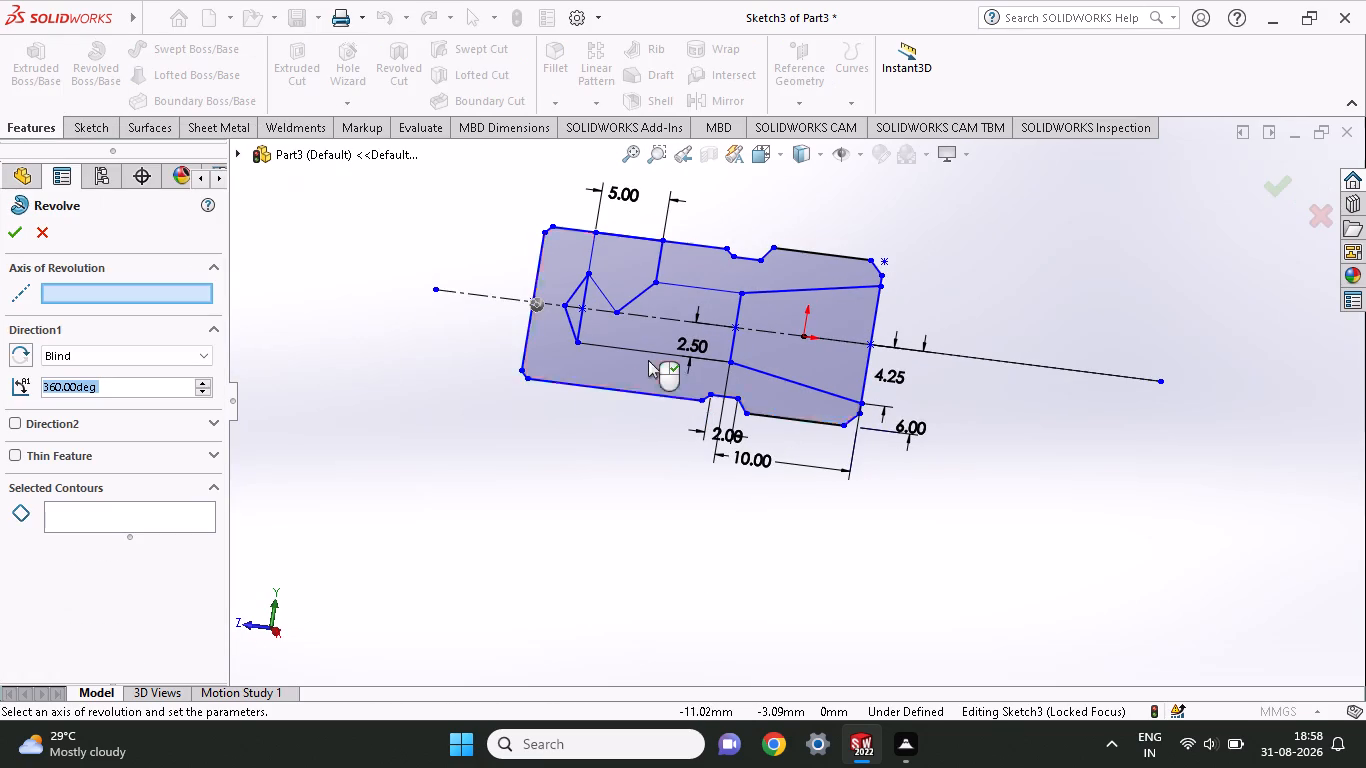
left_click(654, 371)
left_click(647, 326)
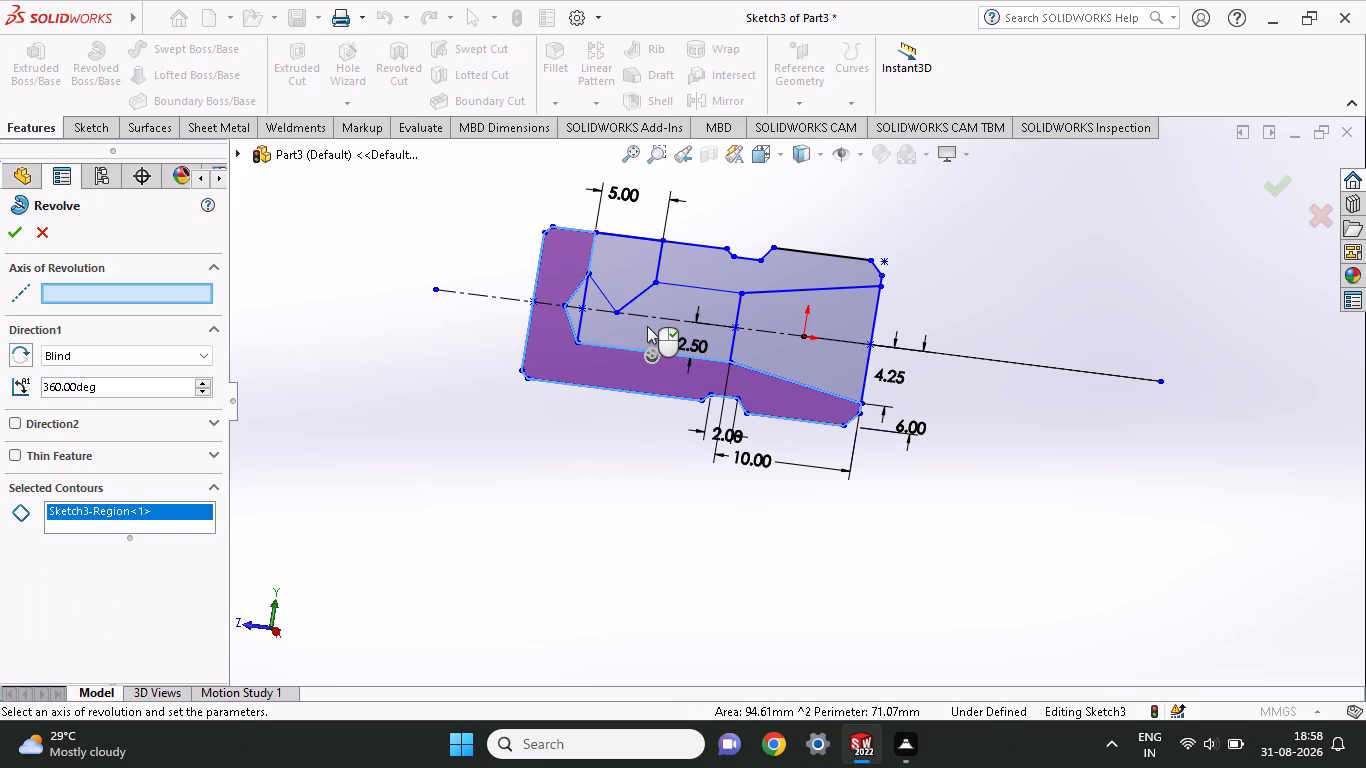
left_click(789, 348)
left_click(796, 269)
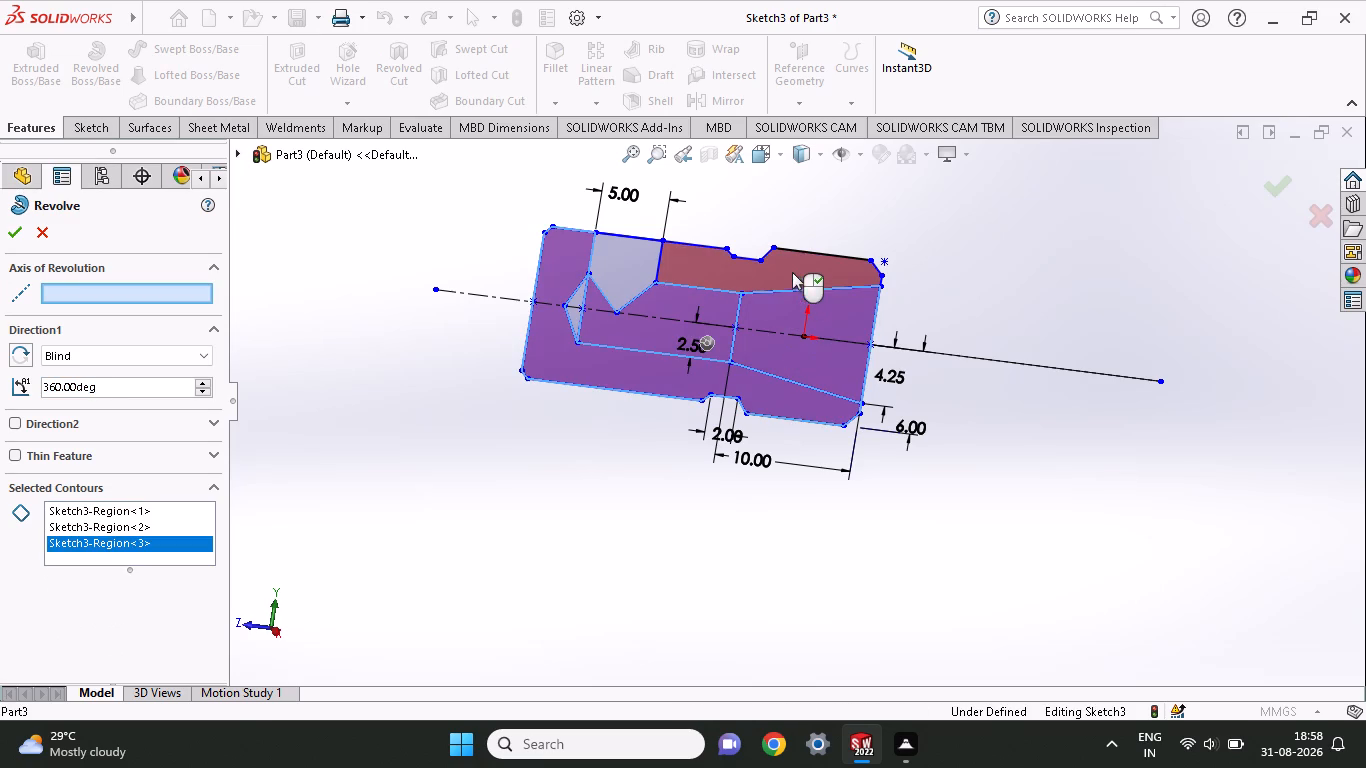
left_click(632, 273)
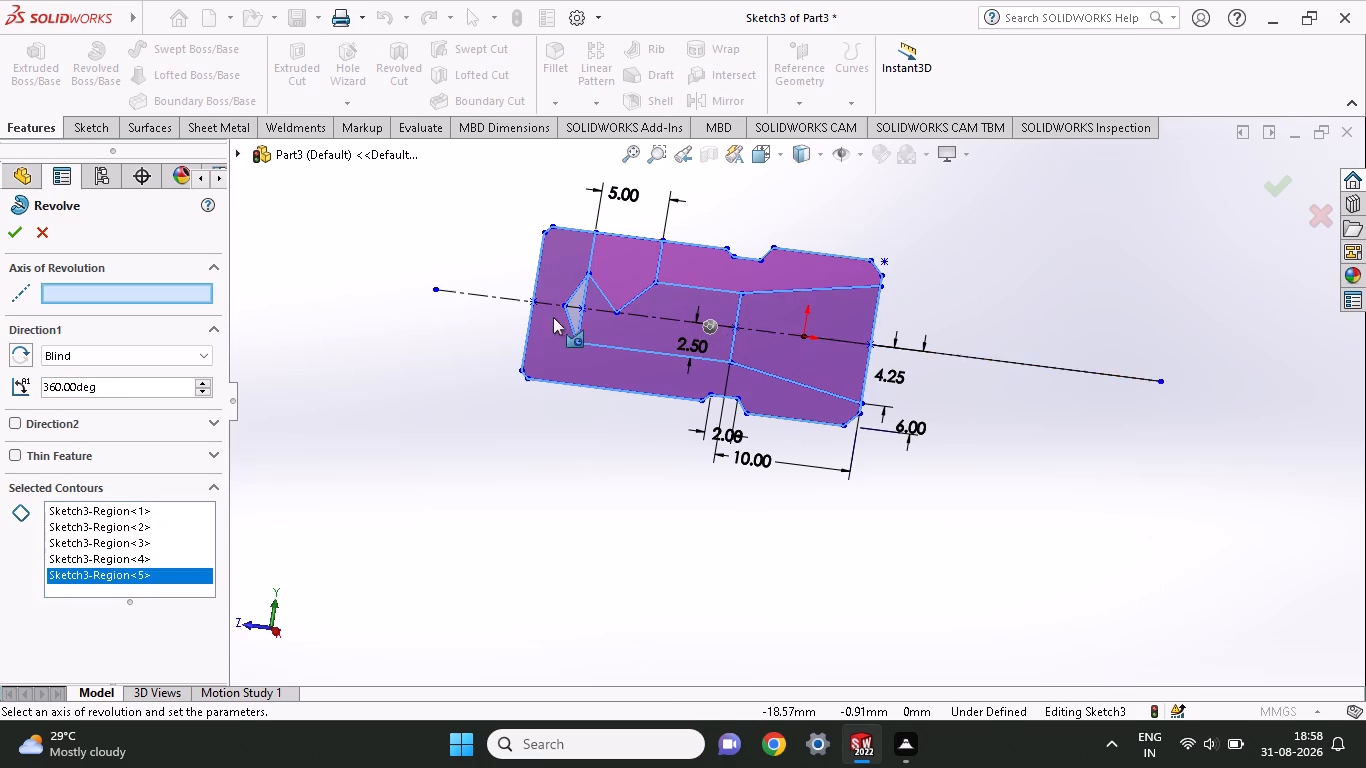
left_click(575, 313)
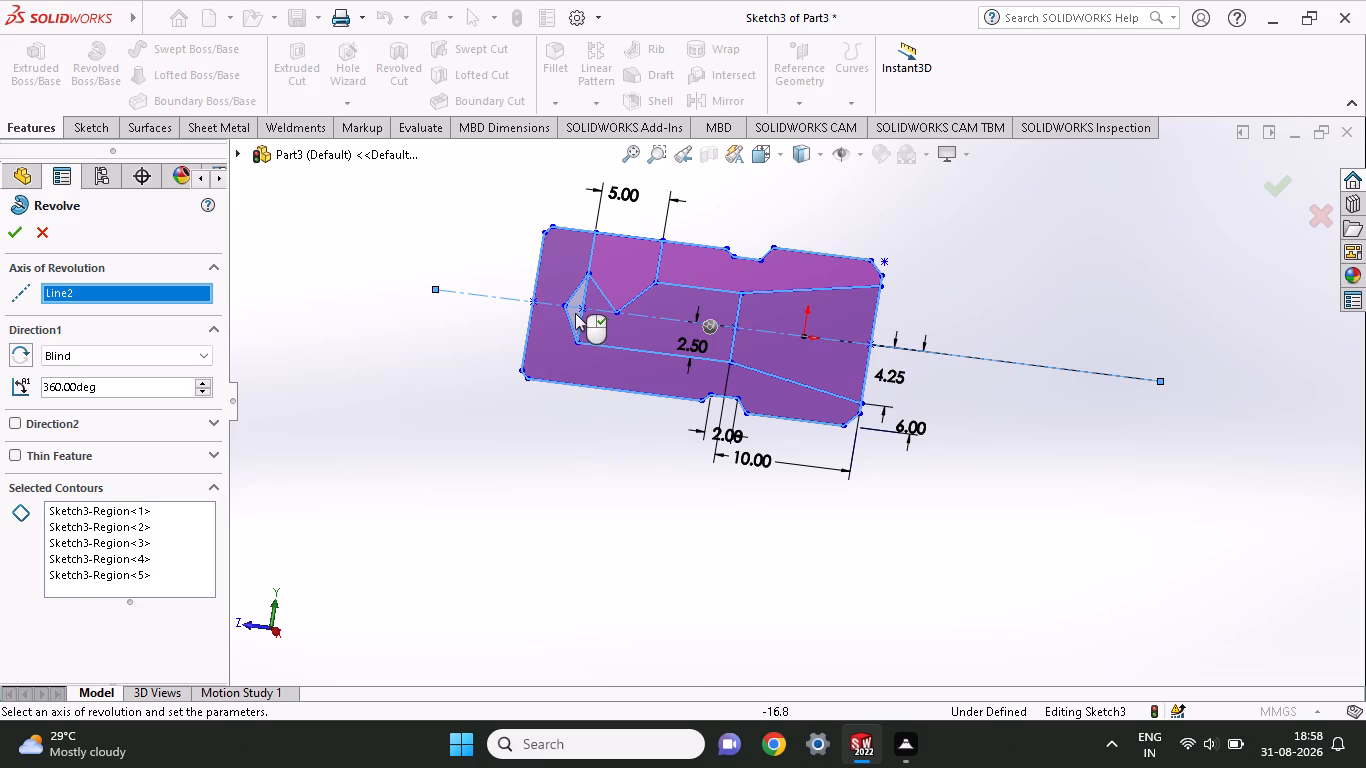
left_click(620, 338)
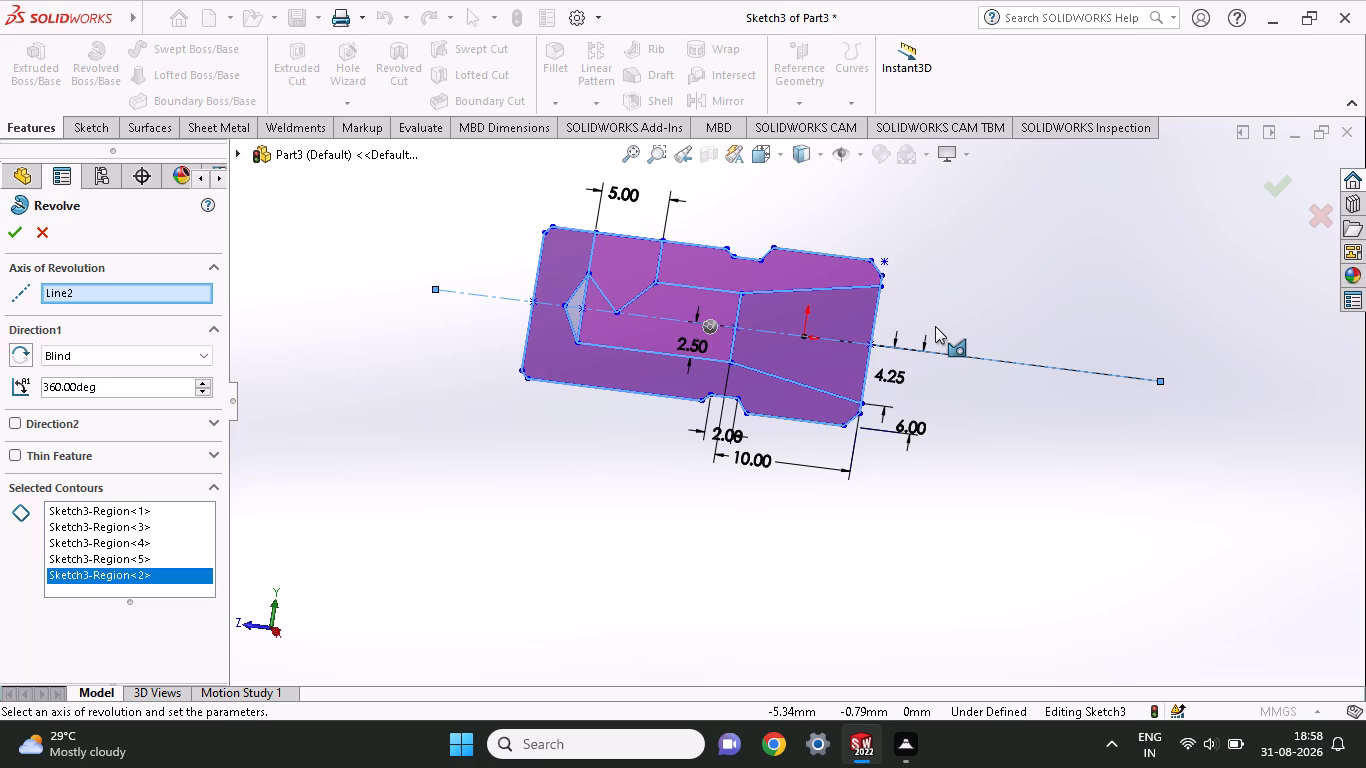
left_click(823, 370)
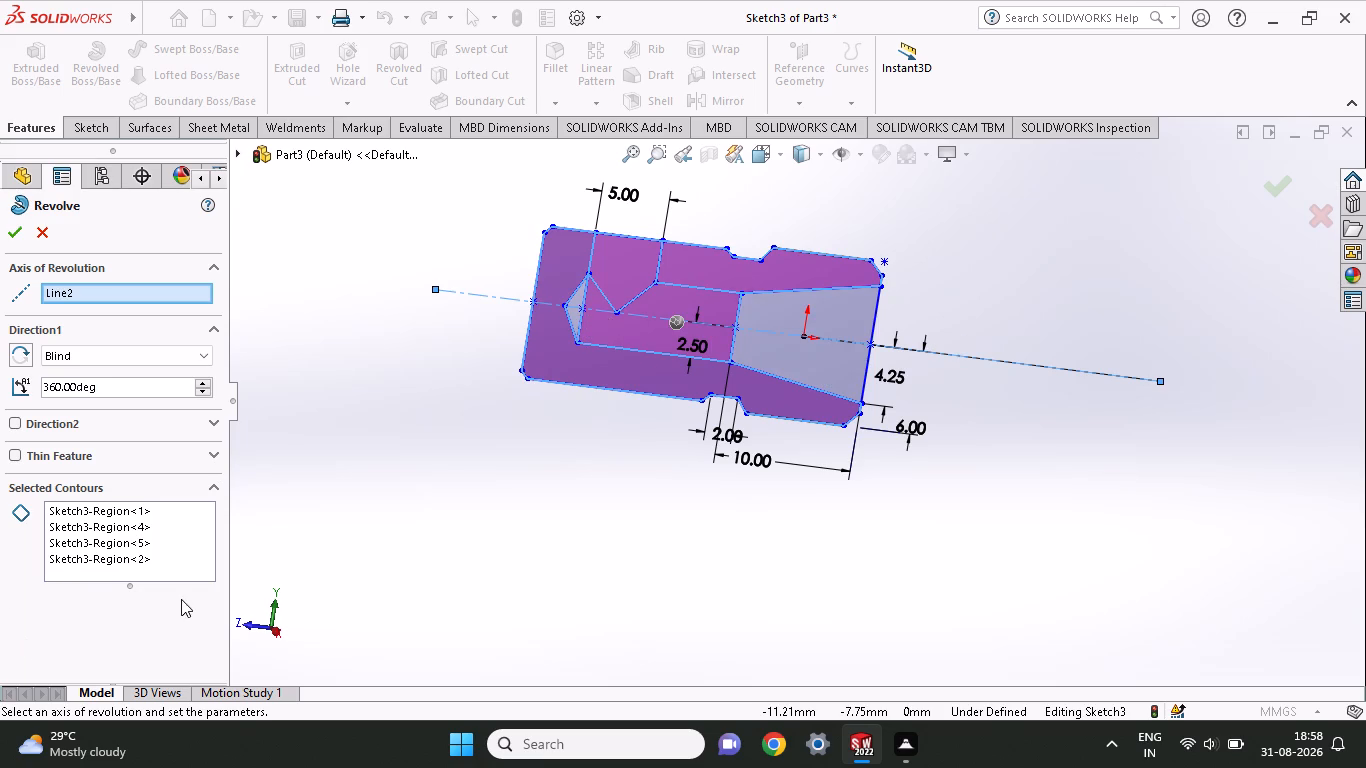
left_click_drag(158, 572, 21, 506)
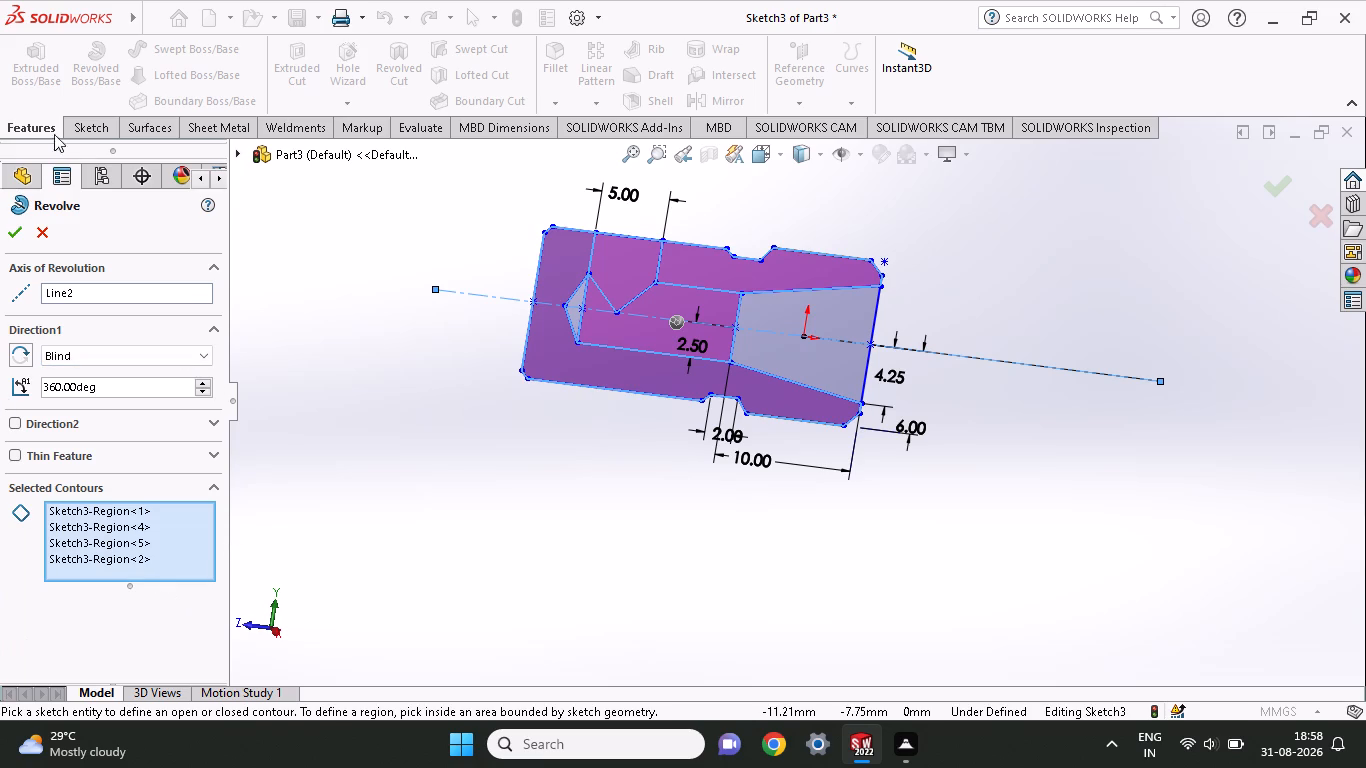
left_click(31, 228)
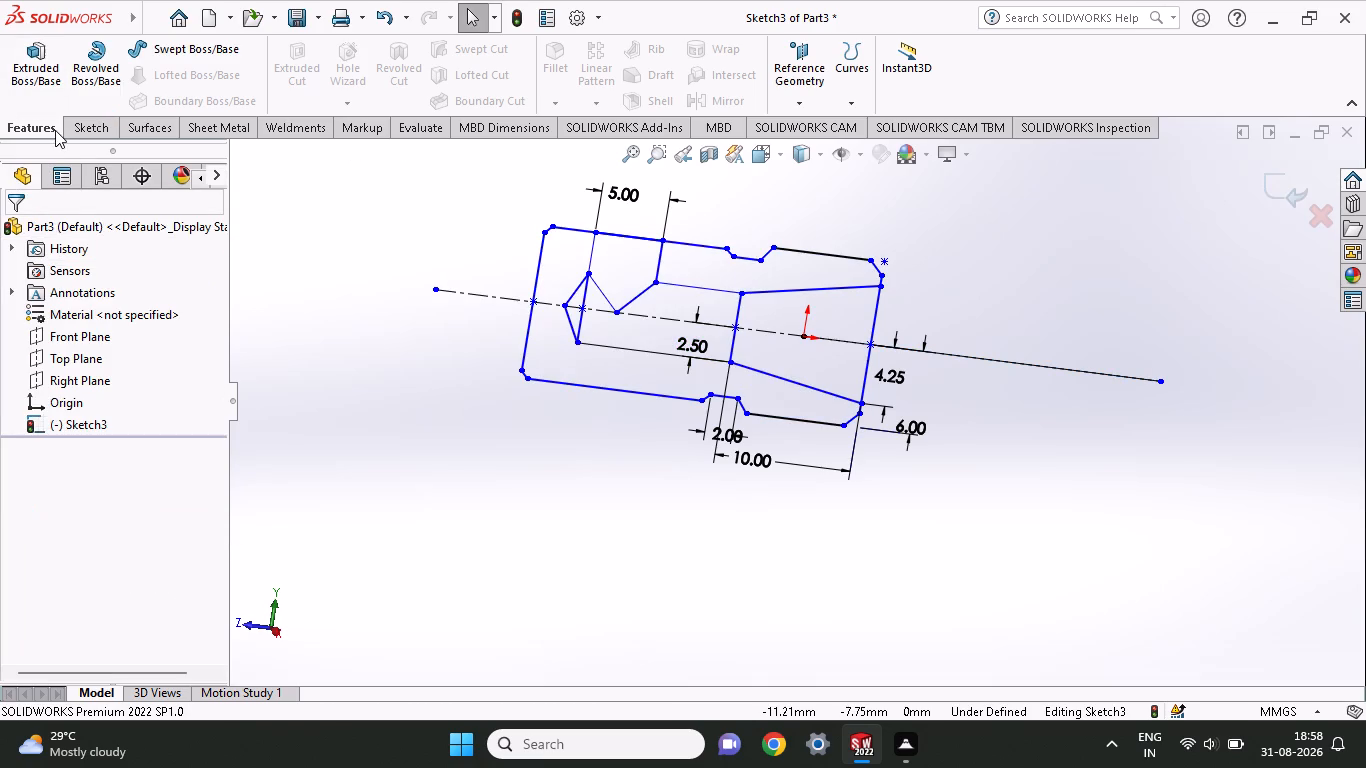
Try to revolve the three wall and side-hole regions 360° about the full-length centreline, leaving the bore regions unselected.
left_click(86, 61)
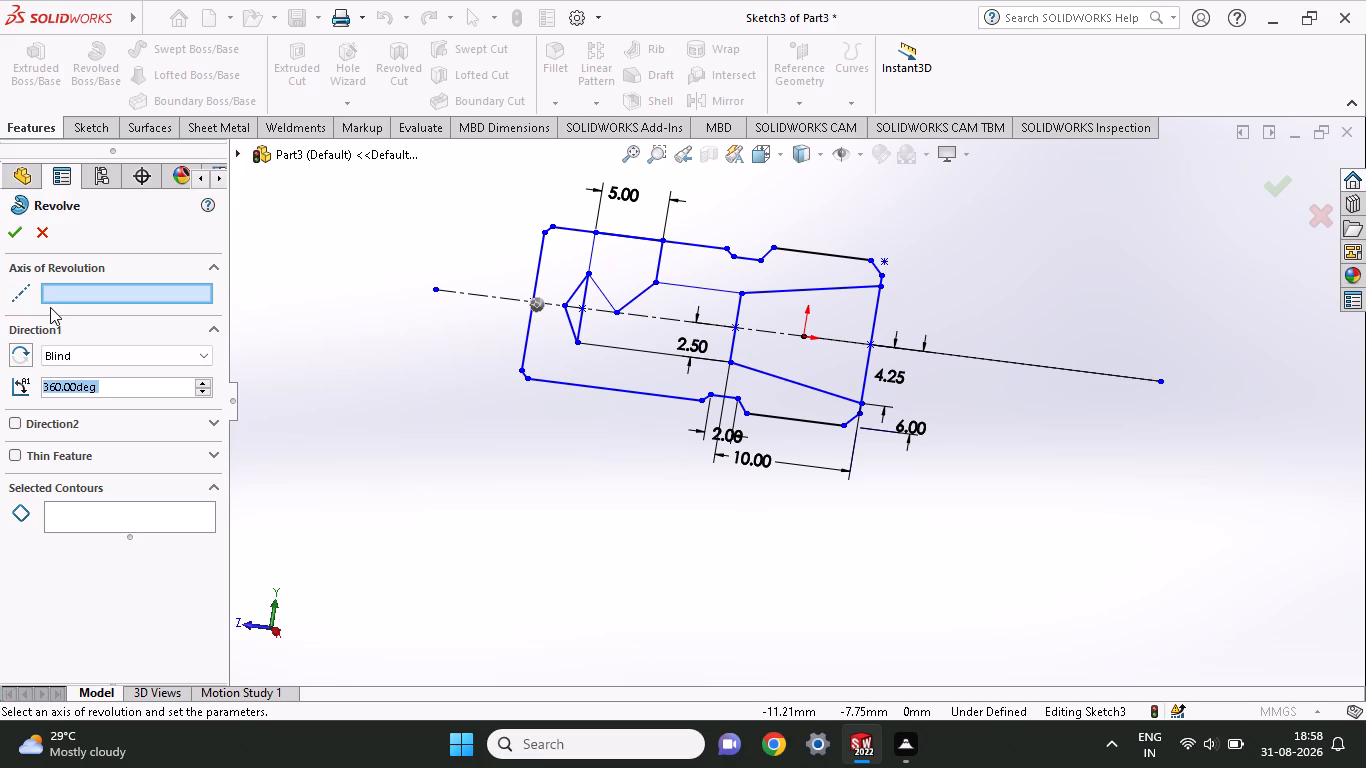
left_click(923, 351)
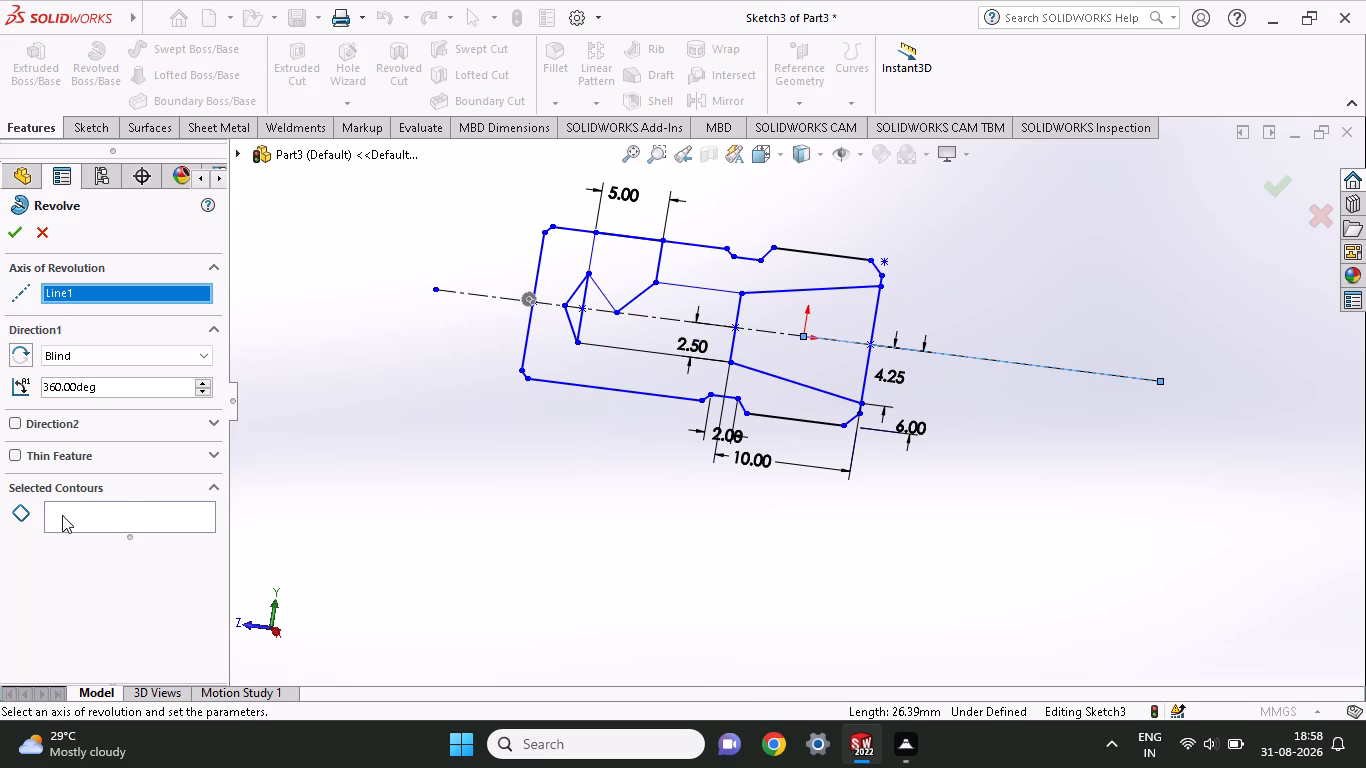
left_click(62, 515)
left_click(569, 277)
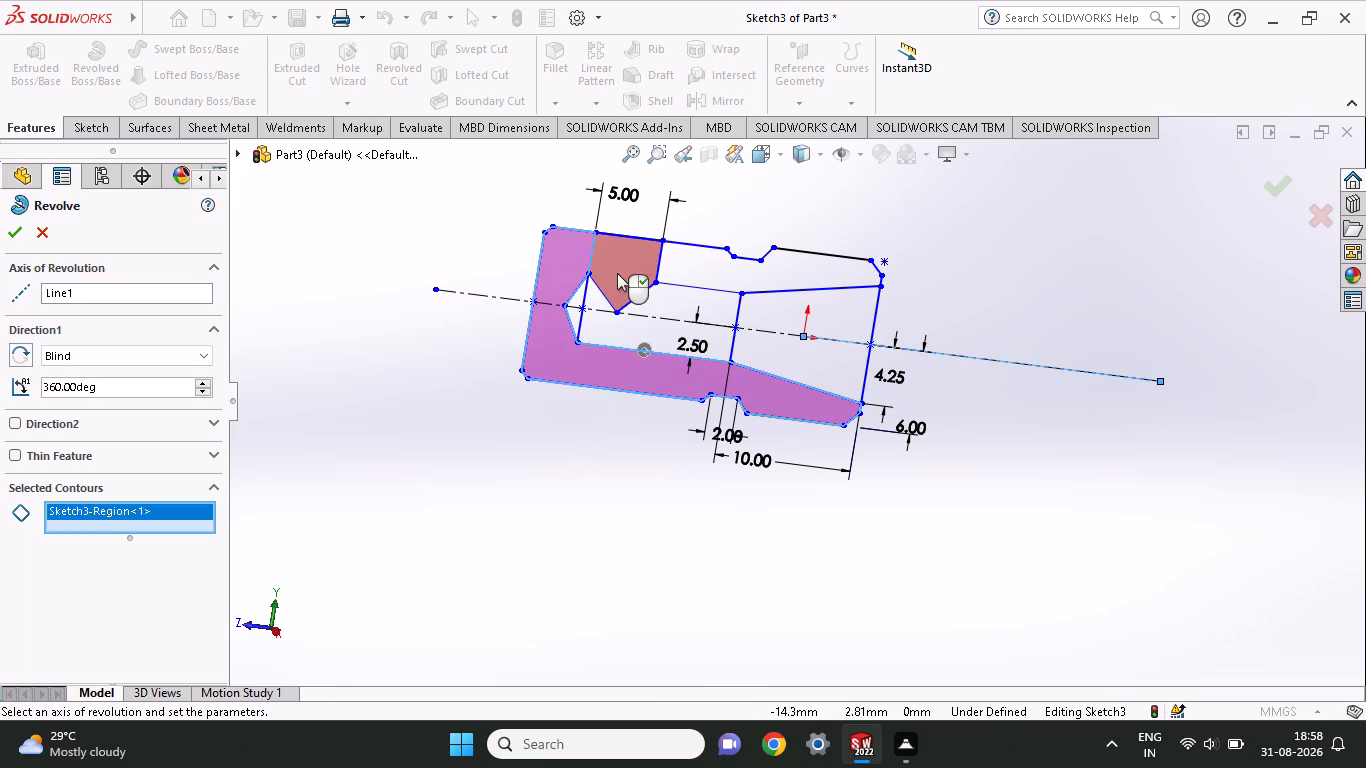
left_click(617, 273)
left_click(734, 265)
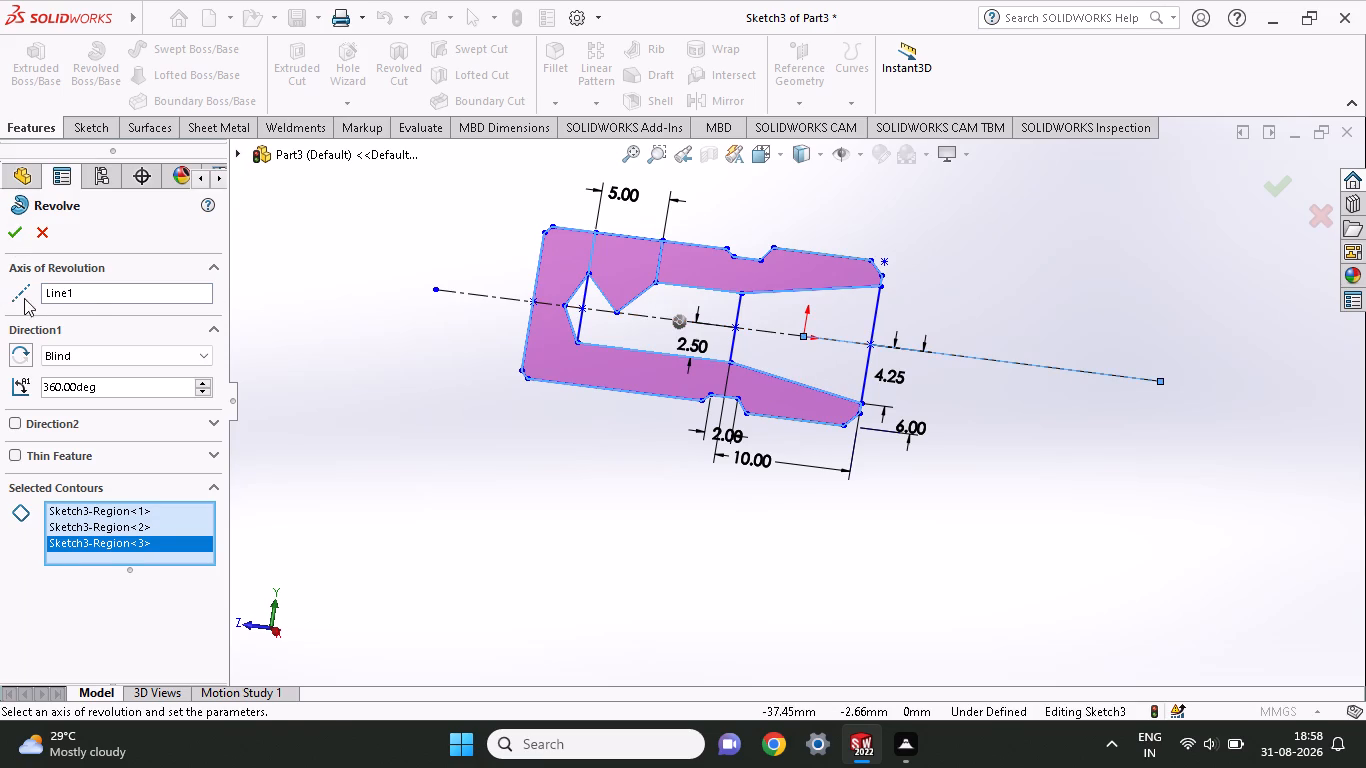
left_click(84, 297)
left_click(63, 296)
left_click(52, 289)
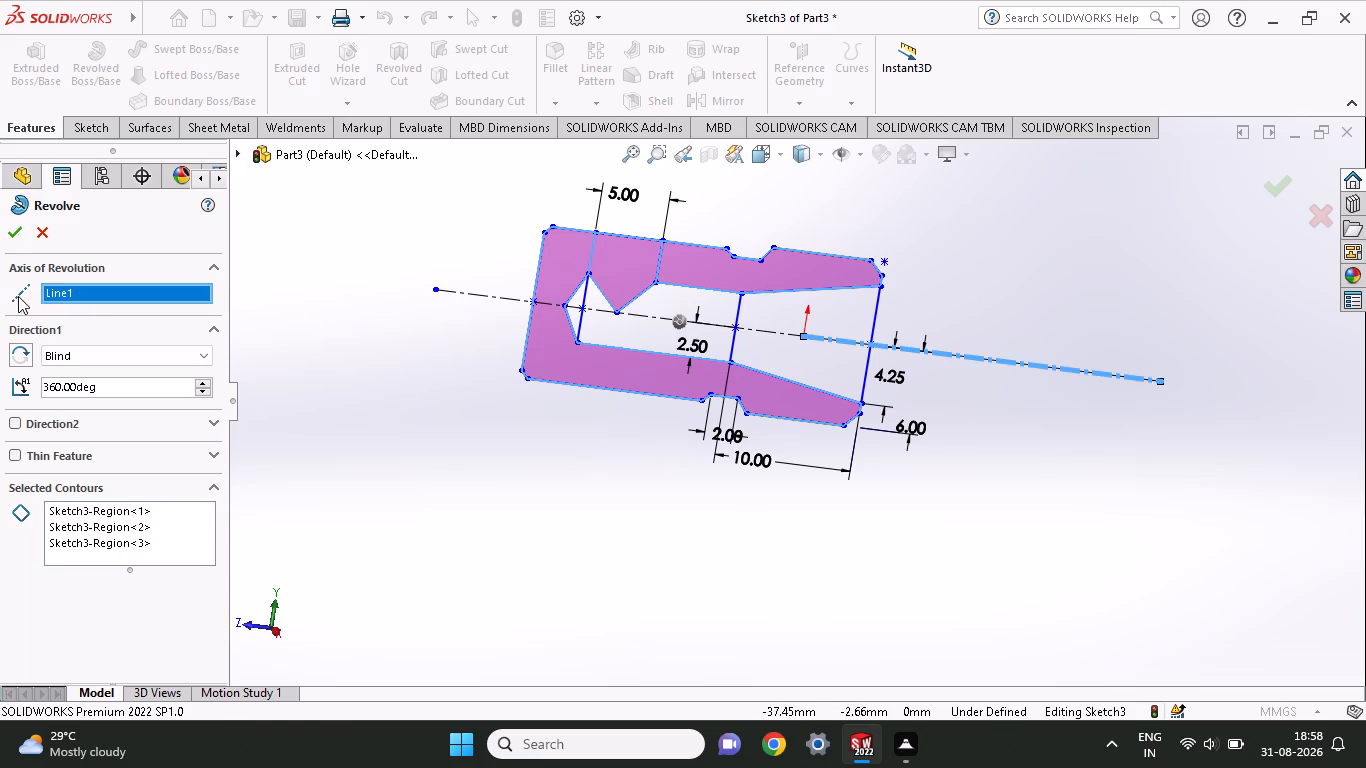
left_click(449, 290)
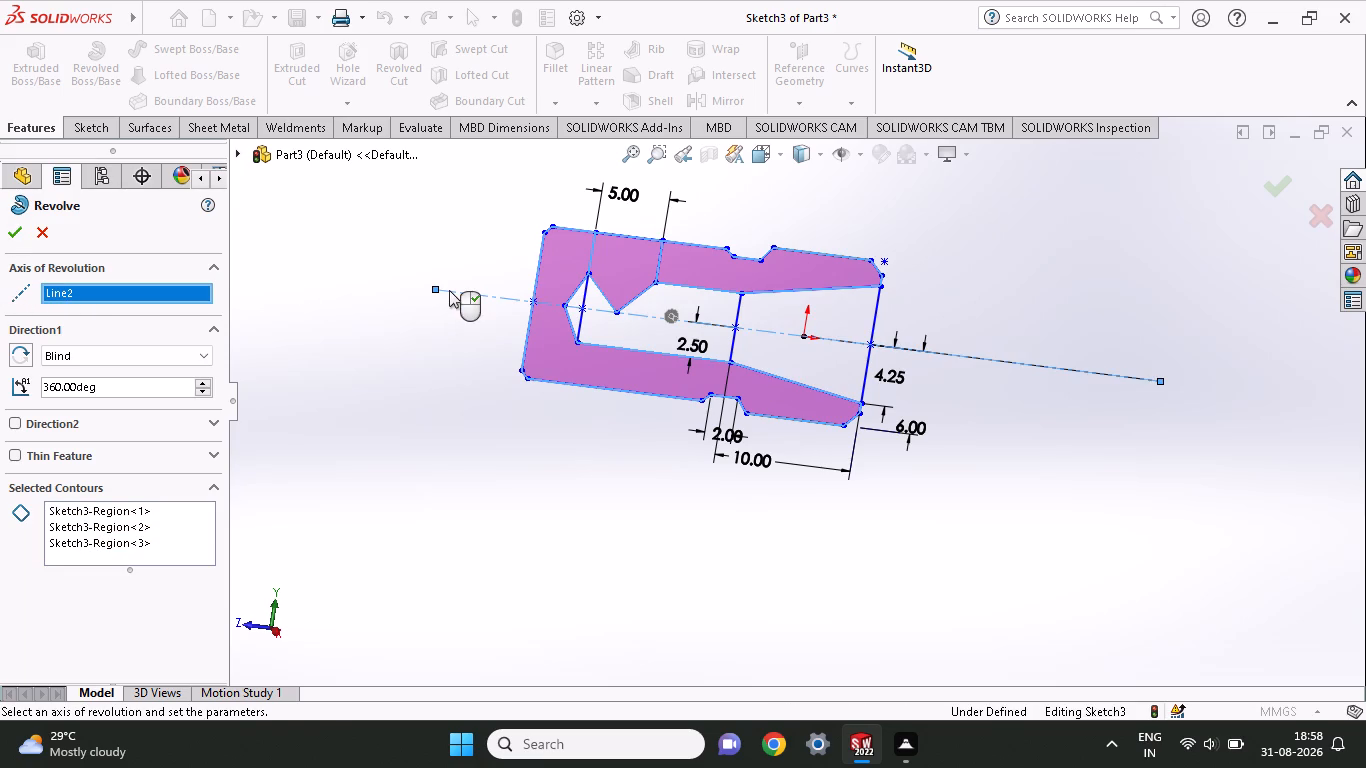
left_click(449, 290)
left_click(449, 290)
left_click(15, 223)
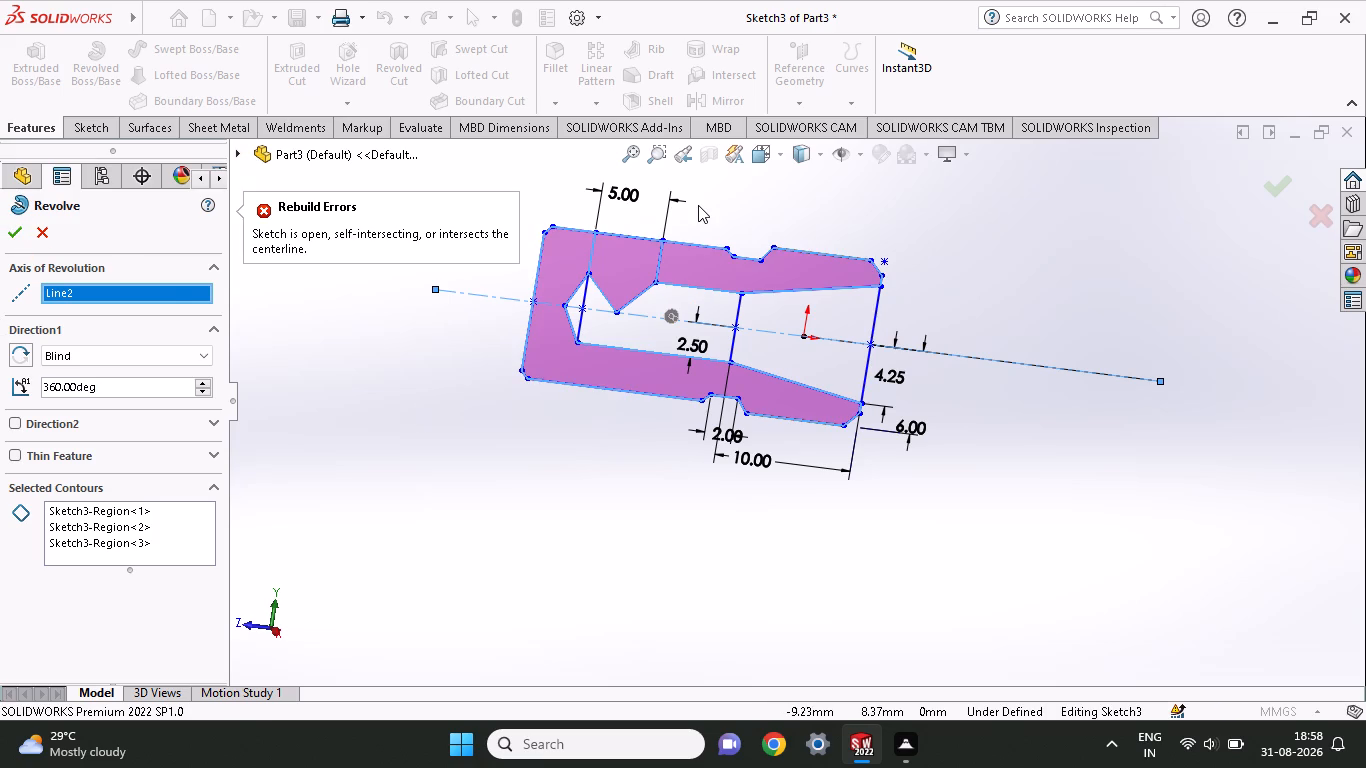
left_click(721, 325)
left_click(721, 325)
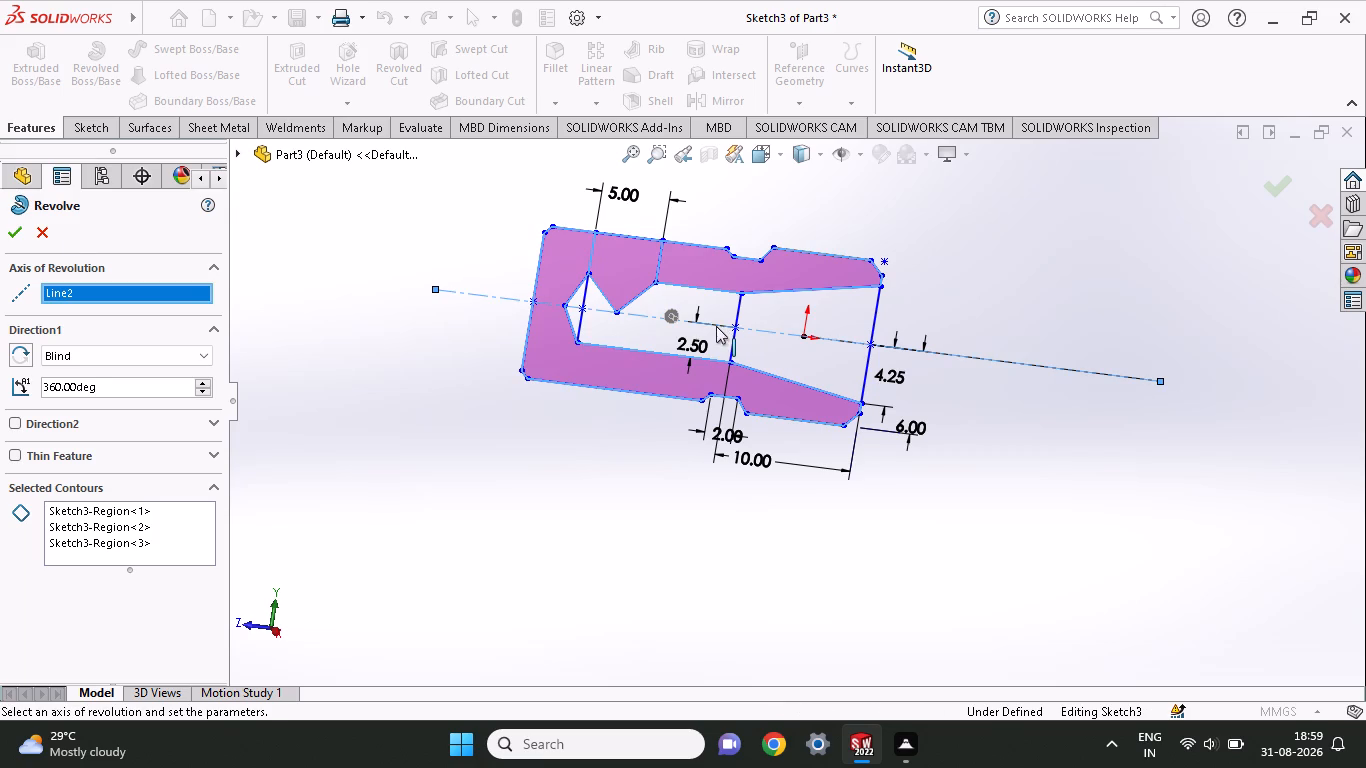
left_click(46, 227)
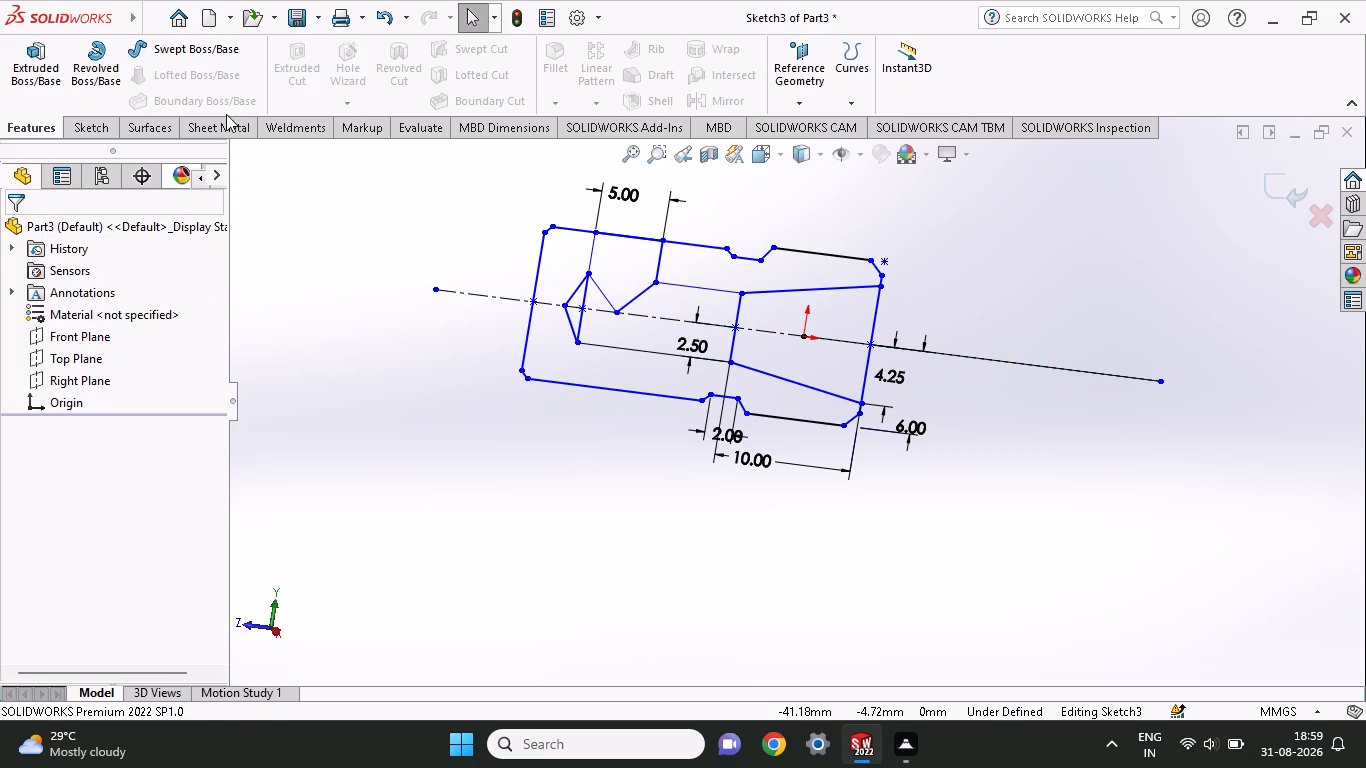
Set up a 360° revolve about the full-length centreline using all six enclosed sketch regions, including the small cone-tip triangle.
left_click(71, 78)
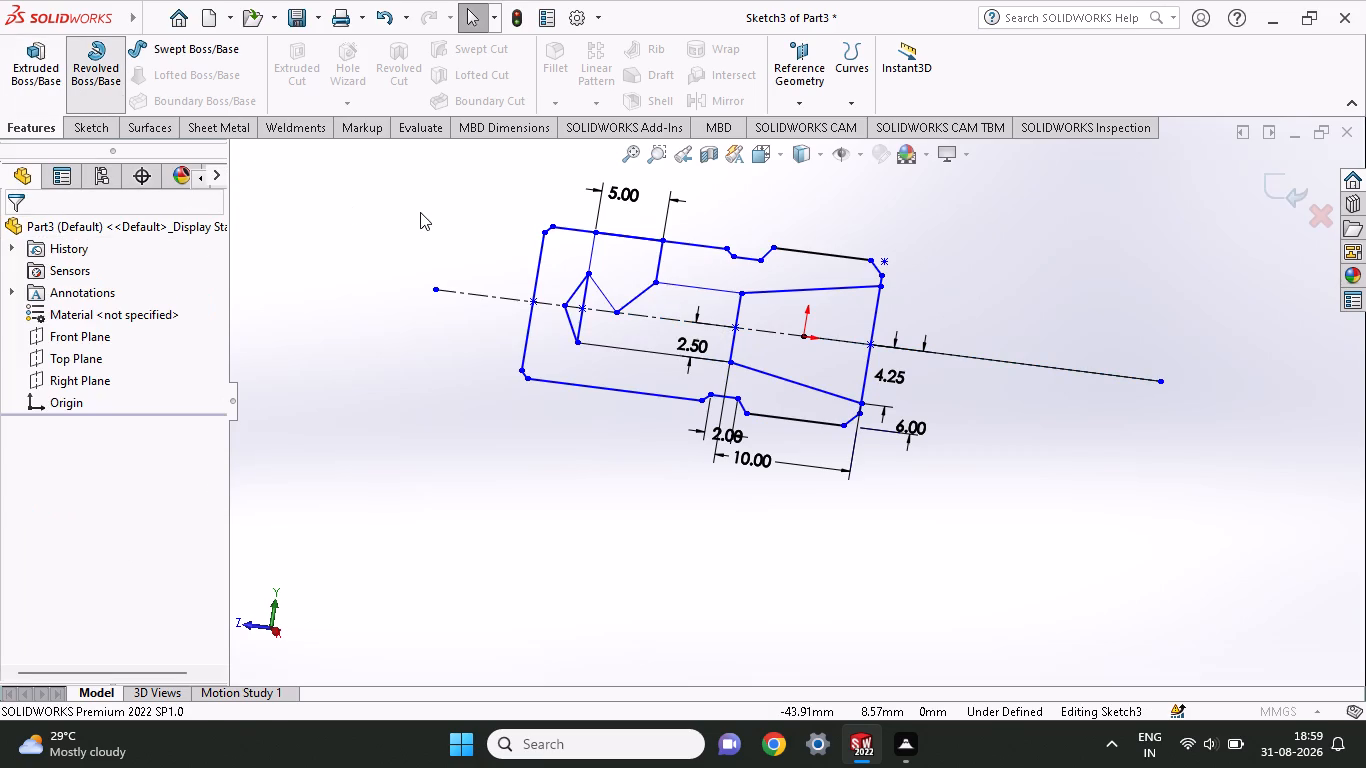
left_click_drag(426, 164, 911, 402)
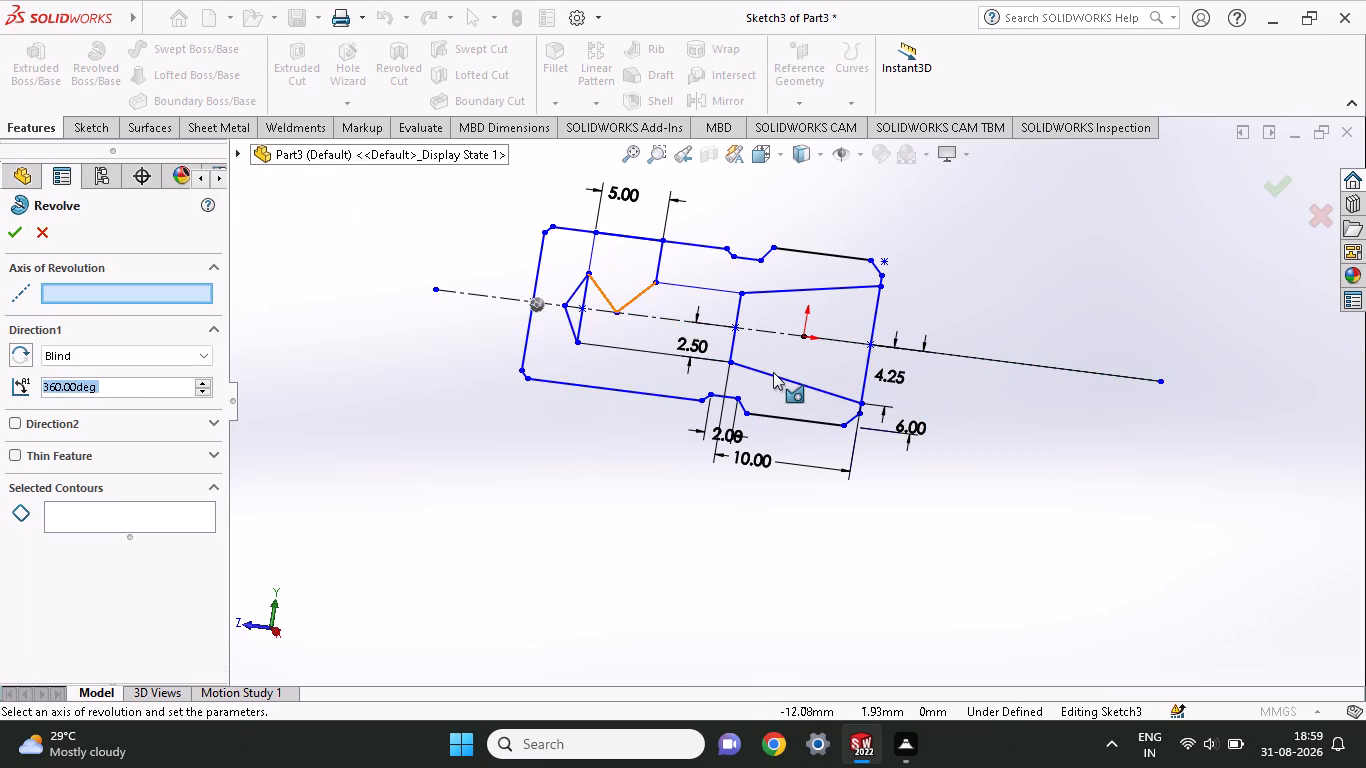
left_click(772, 410)
left_click(820, 352)
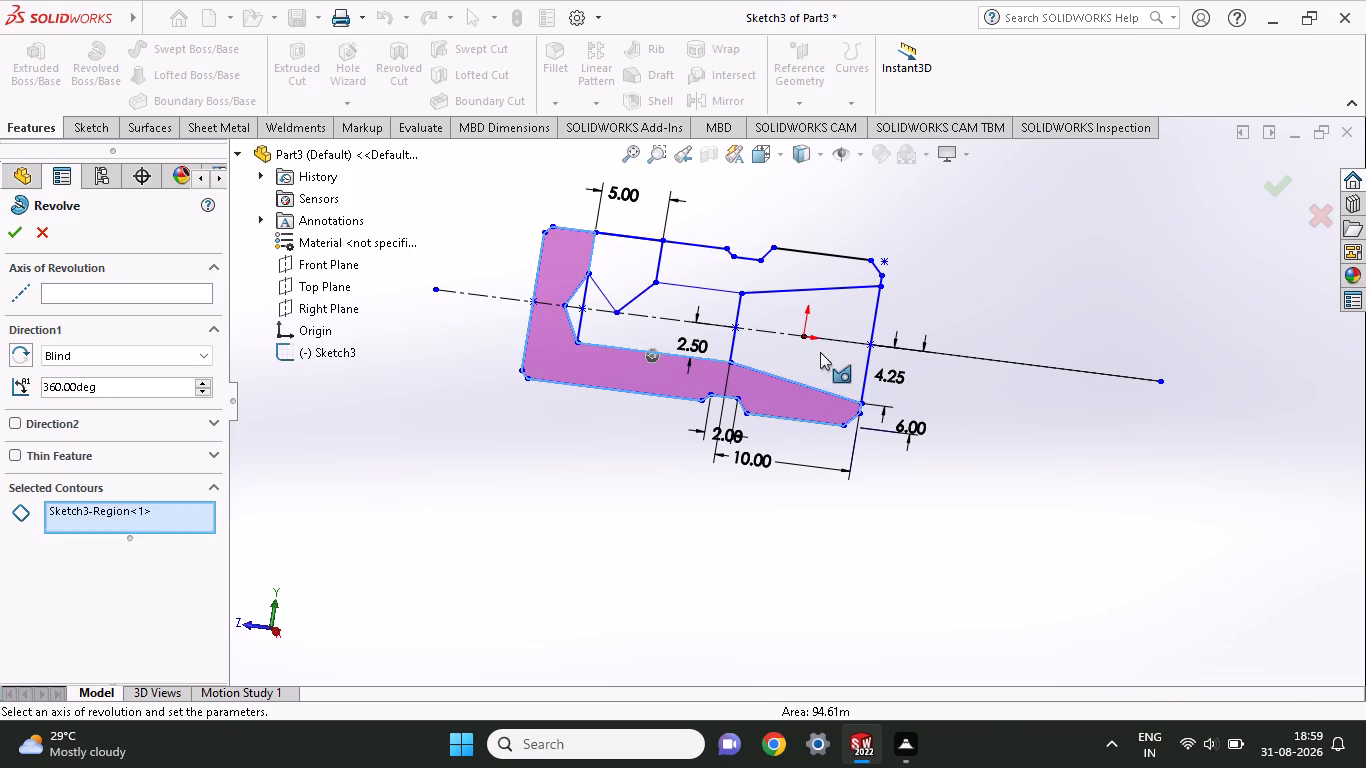
left_click(813, 269)
left_click(707, 338)
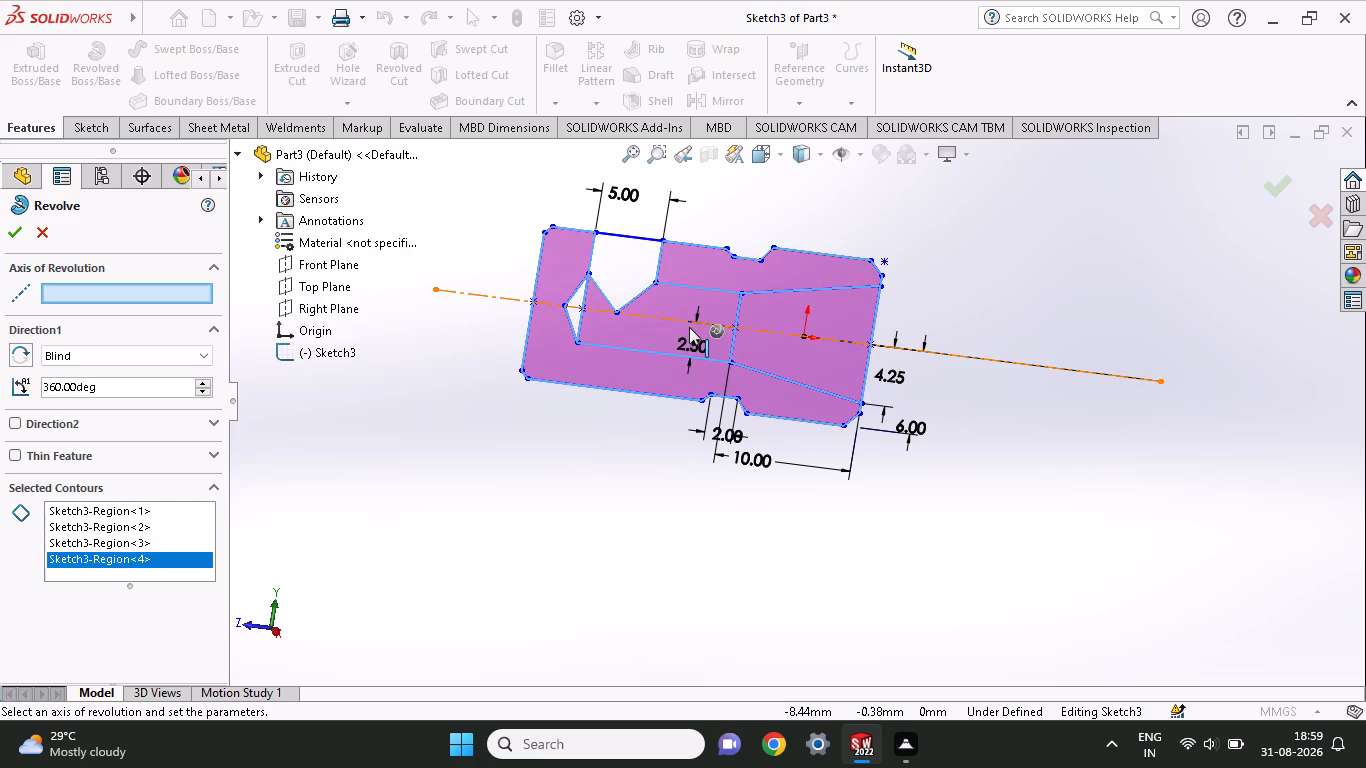
left_click(573, 310)
left_click(633, 256)
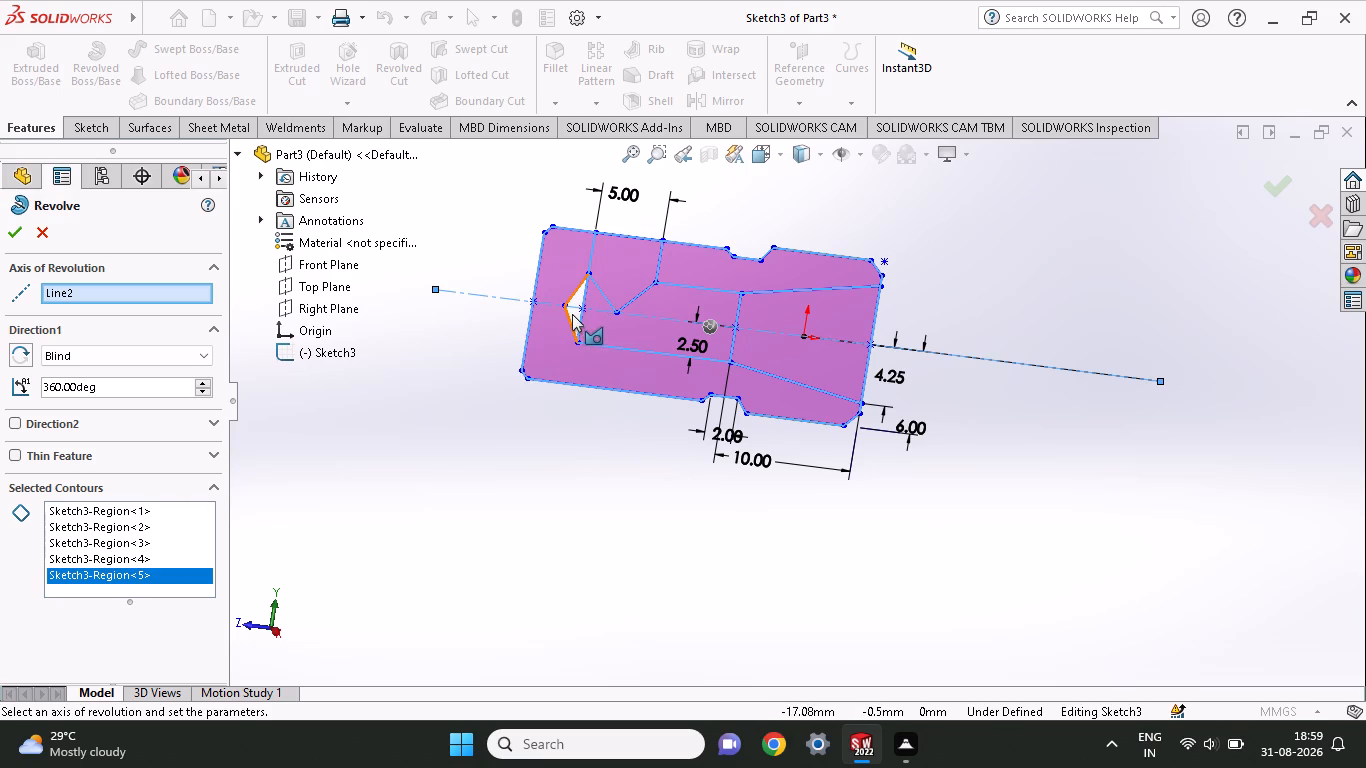
scroll(576, 306, "up", 2, "ctrl")
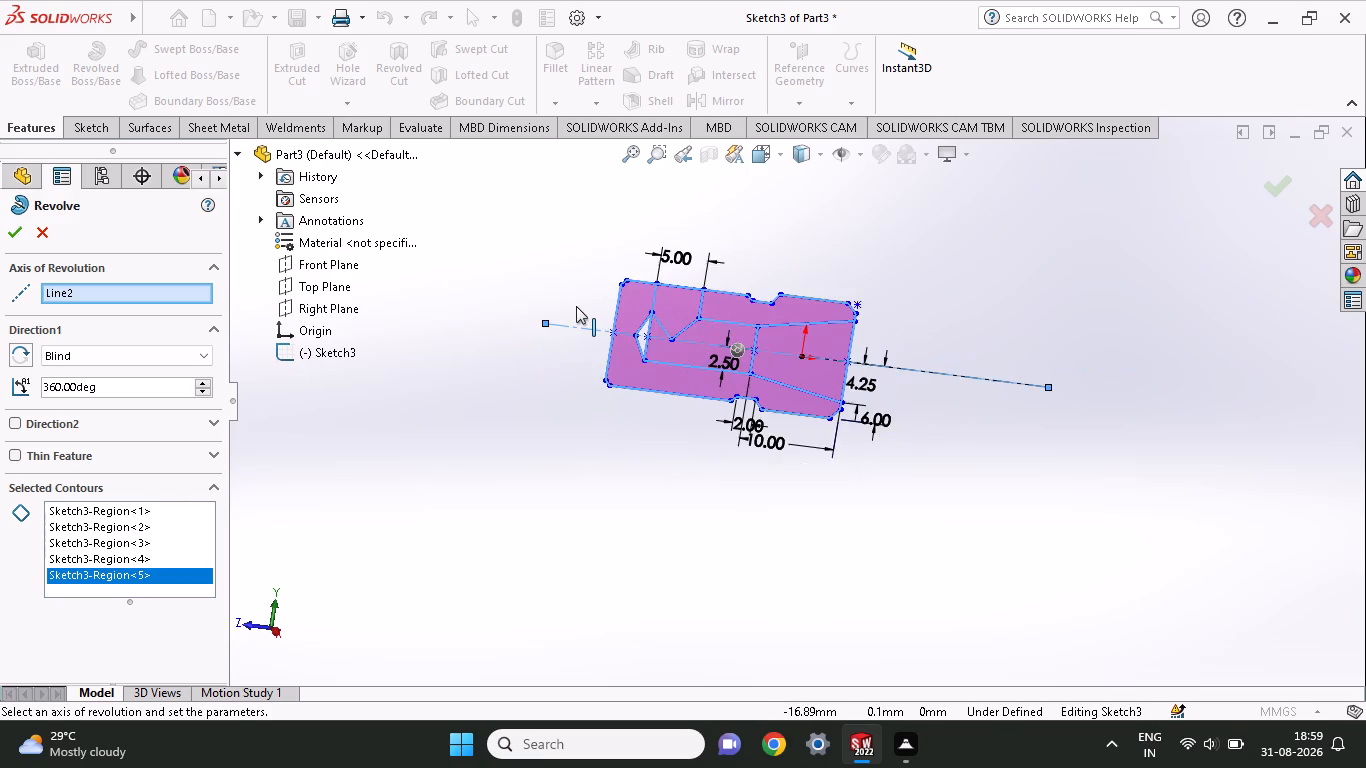
scroll(576, 306, "down", 5, "ctrl")
scroll(877, 453, "down", 4, "ctrl")
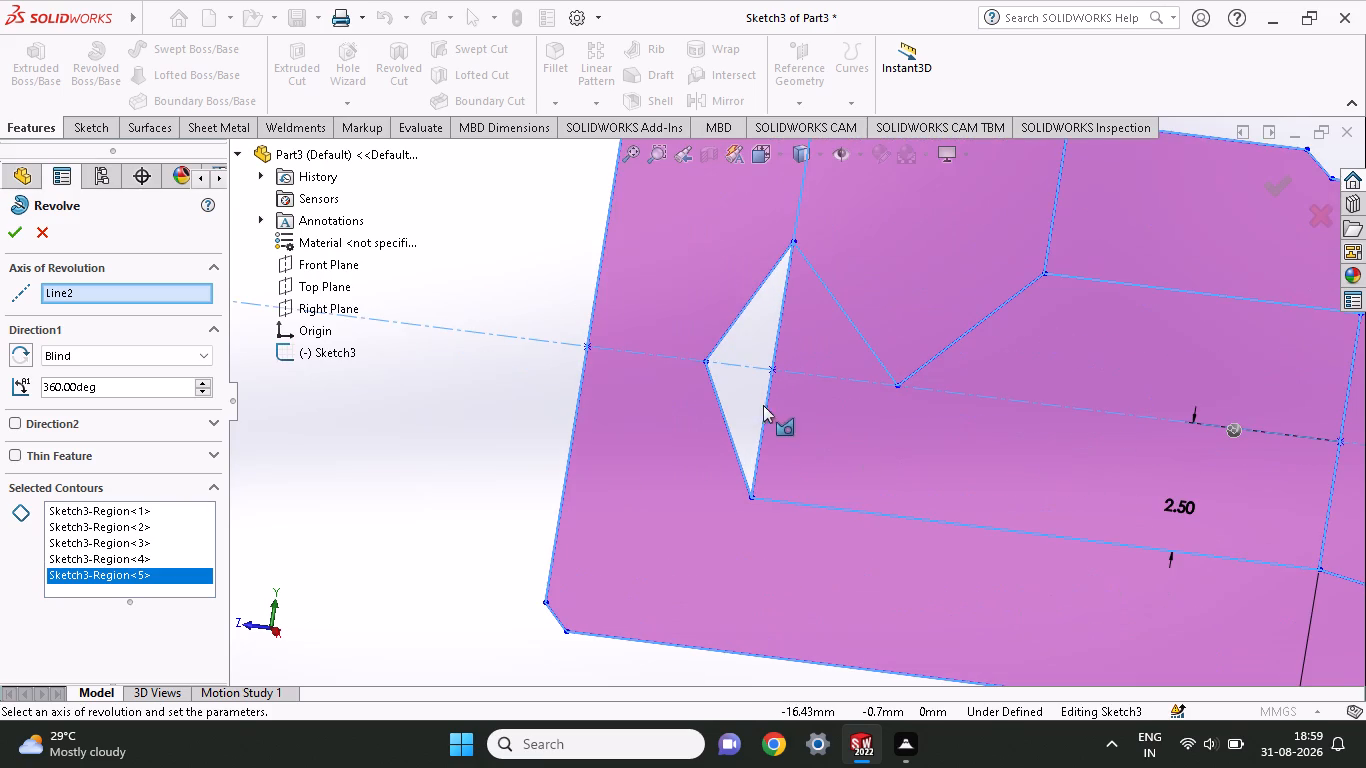
left_click(742, 392)
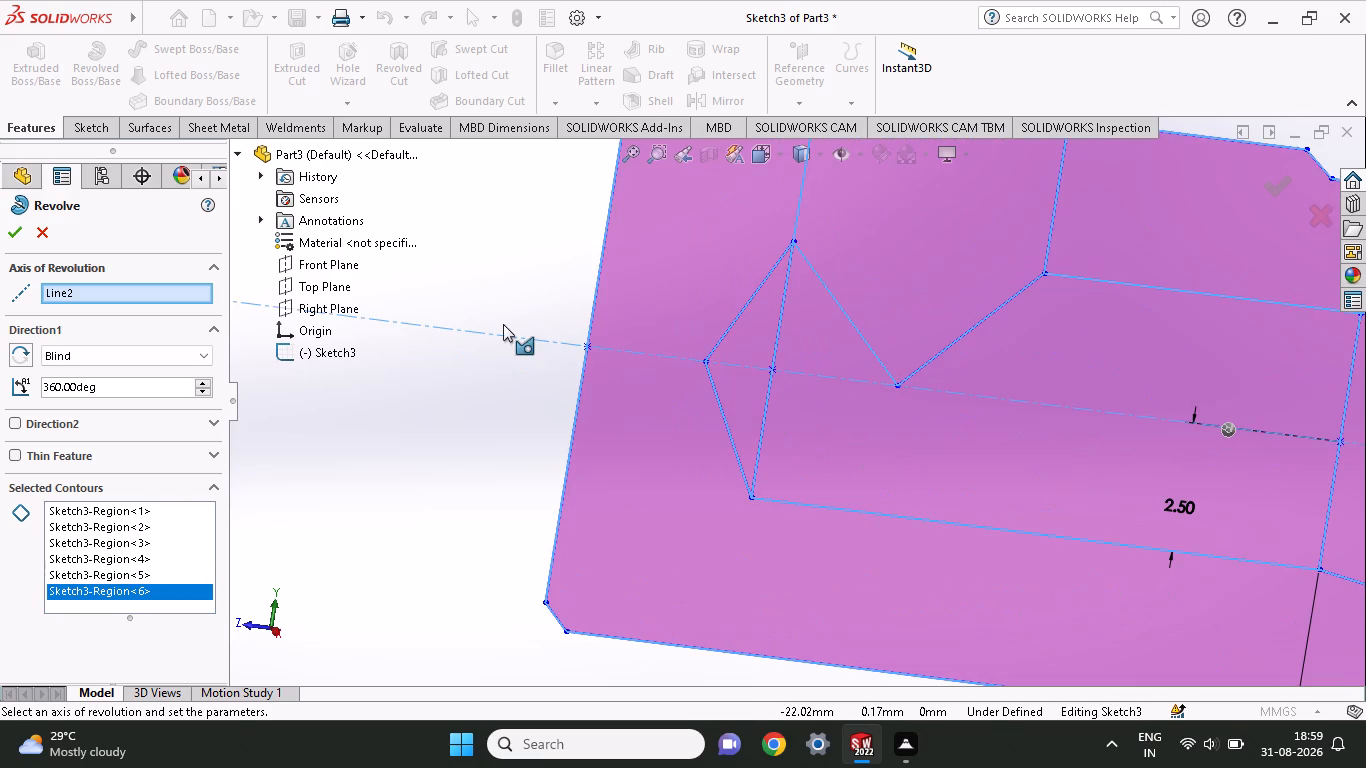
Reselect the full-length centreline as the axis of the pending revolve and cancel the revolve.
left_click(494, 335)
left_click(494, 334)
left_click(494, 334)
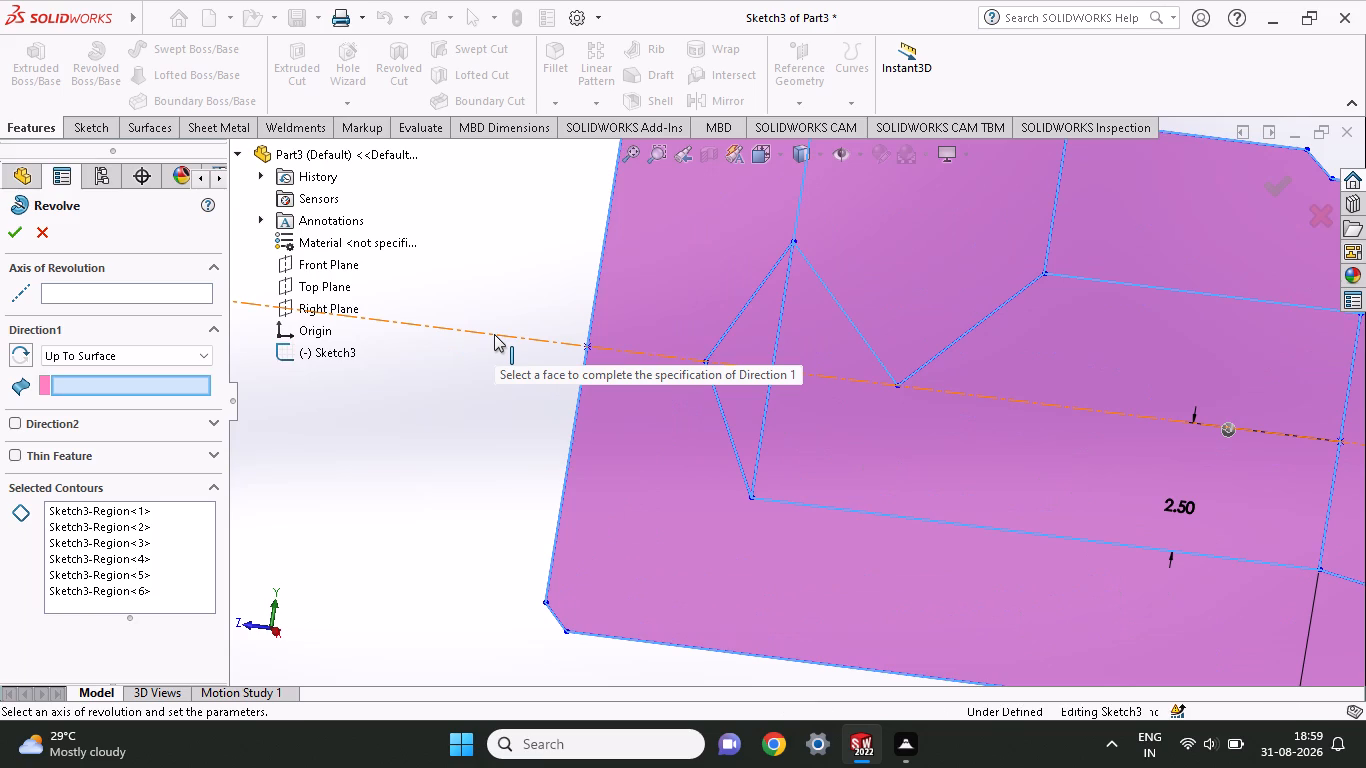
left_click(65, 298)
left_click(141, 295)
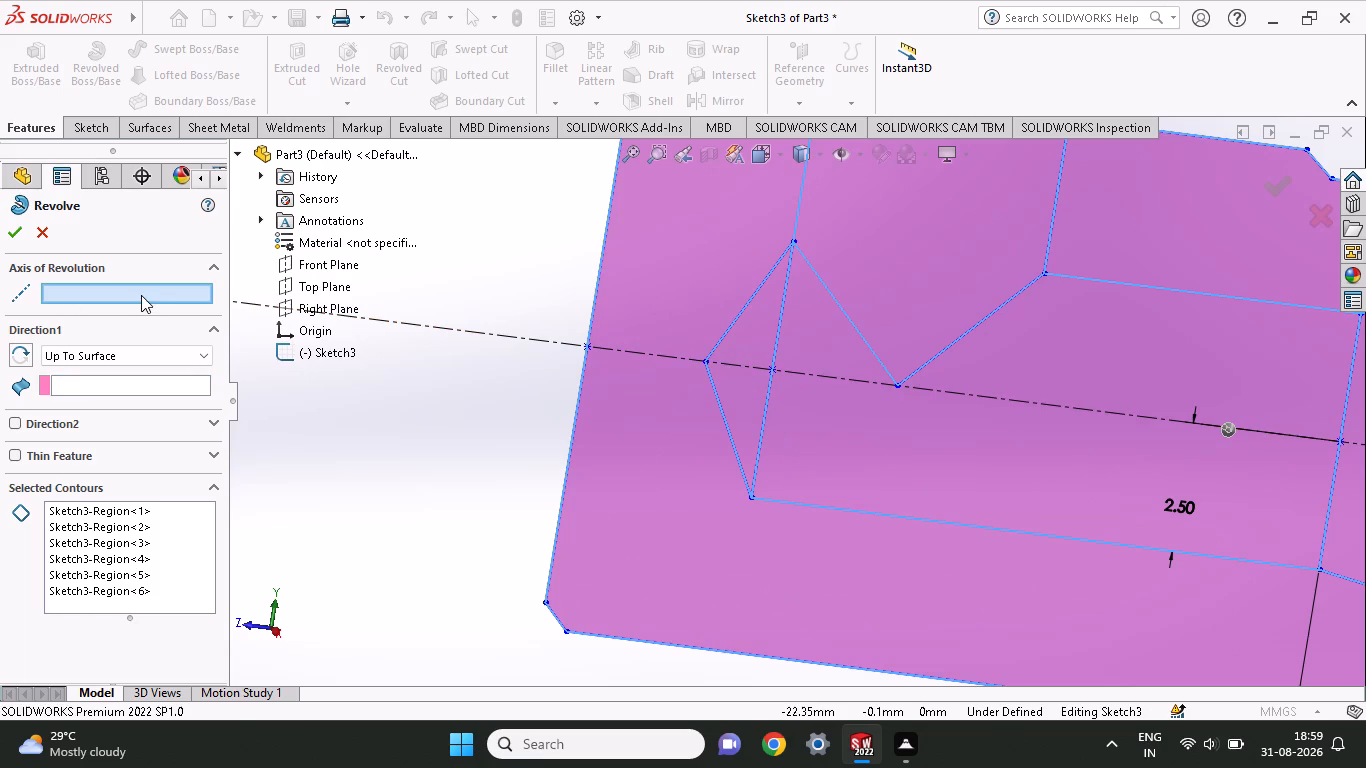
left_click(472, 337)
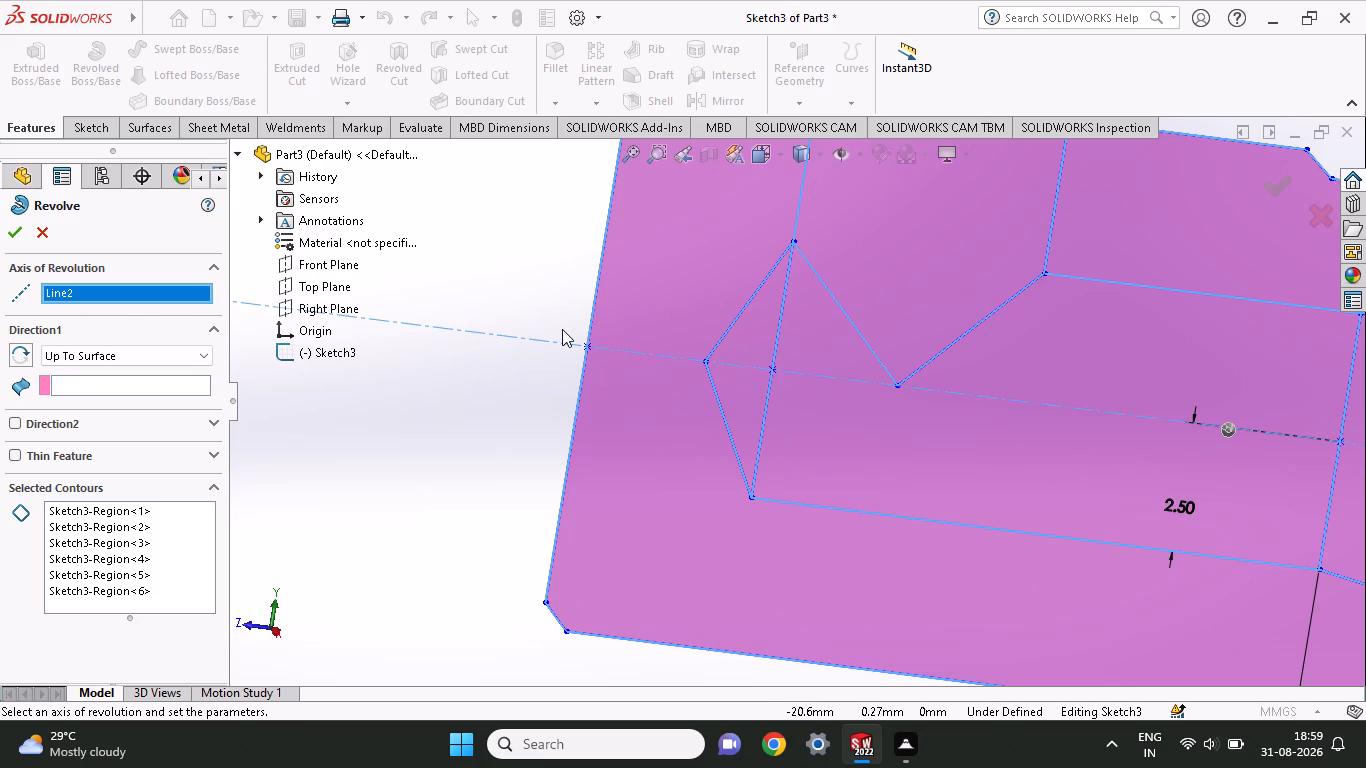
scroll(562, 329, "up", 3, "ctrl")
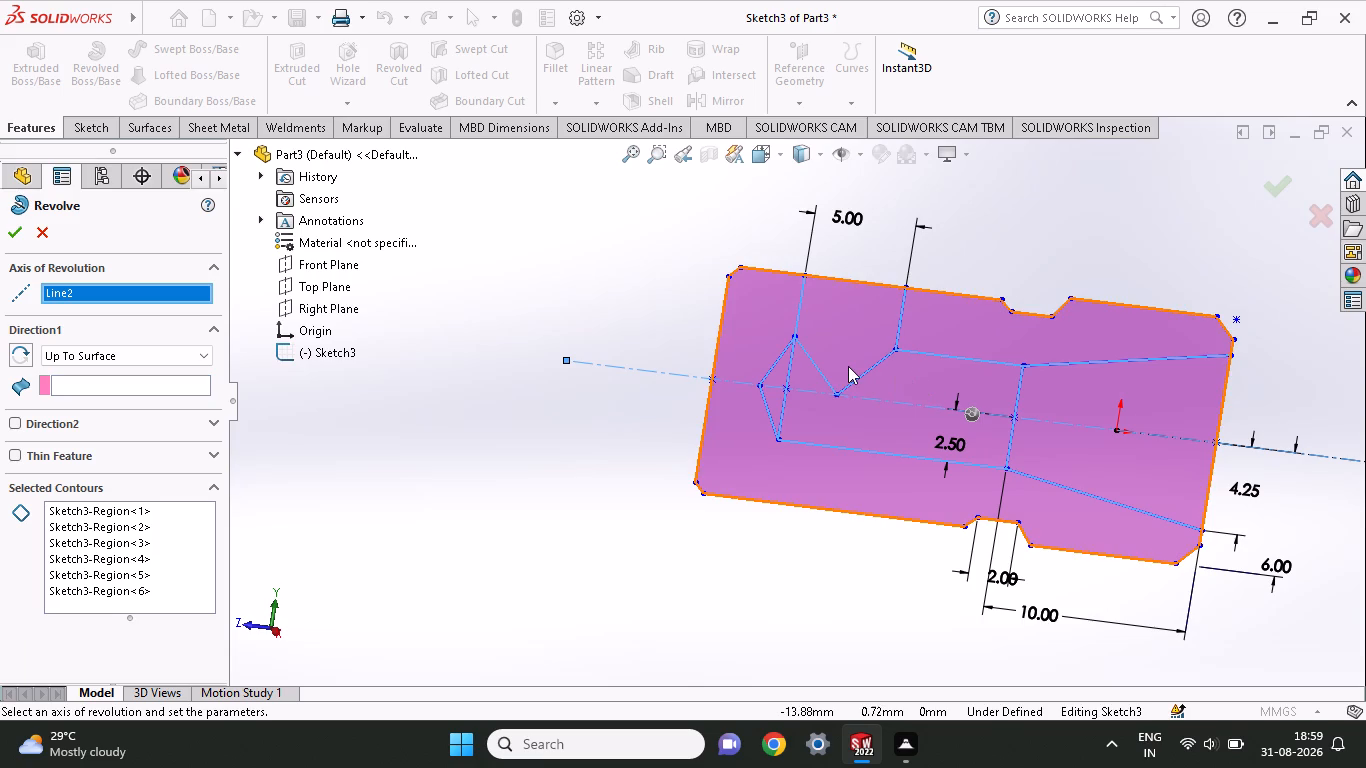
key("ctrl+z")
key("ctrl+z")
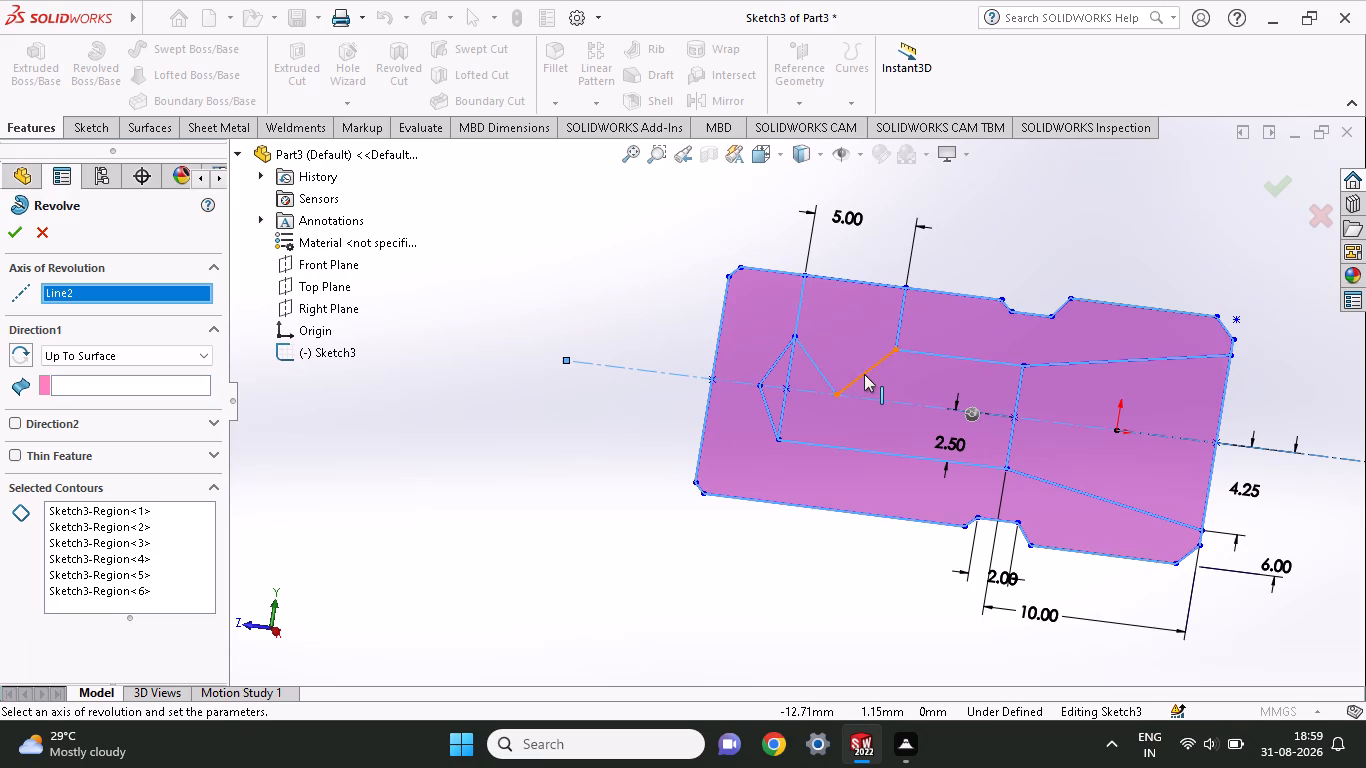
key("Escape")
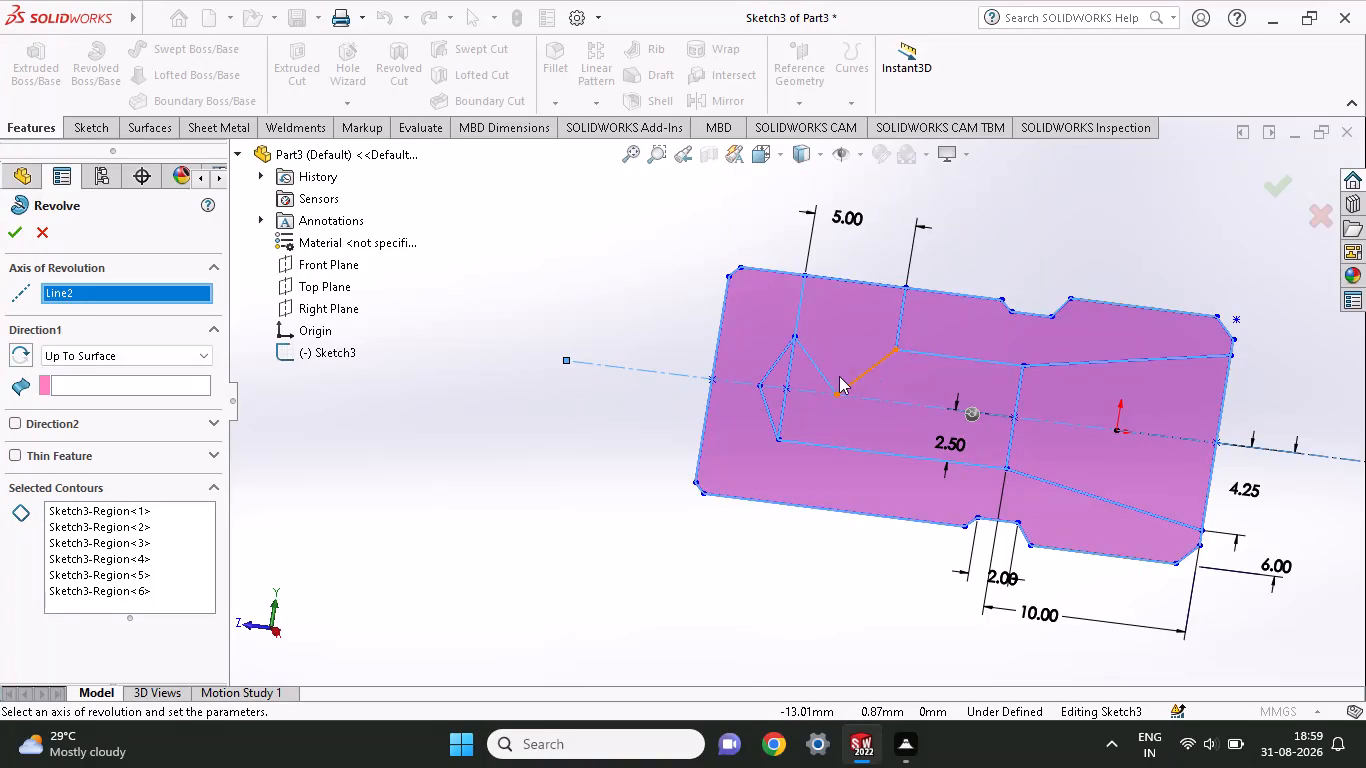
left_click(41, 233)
Undo the sketch edits back through the side hole, removing its V bottom, side walls and 5 mm dimension.
left_click(857, 370)
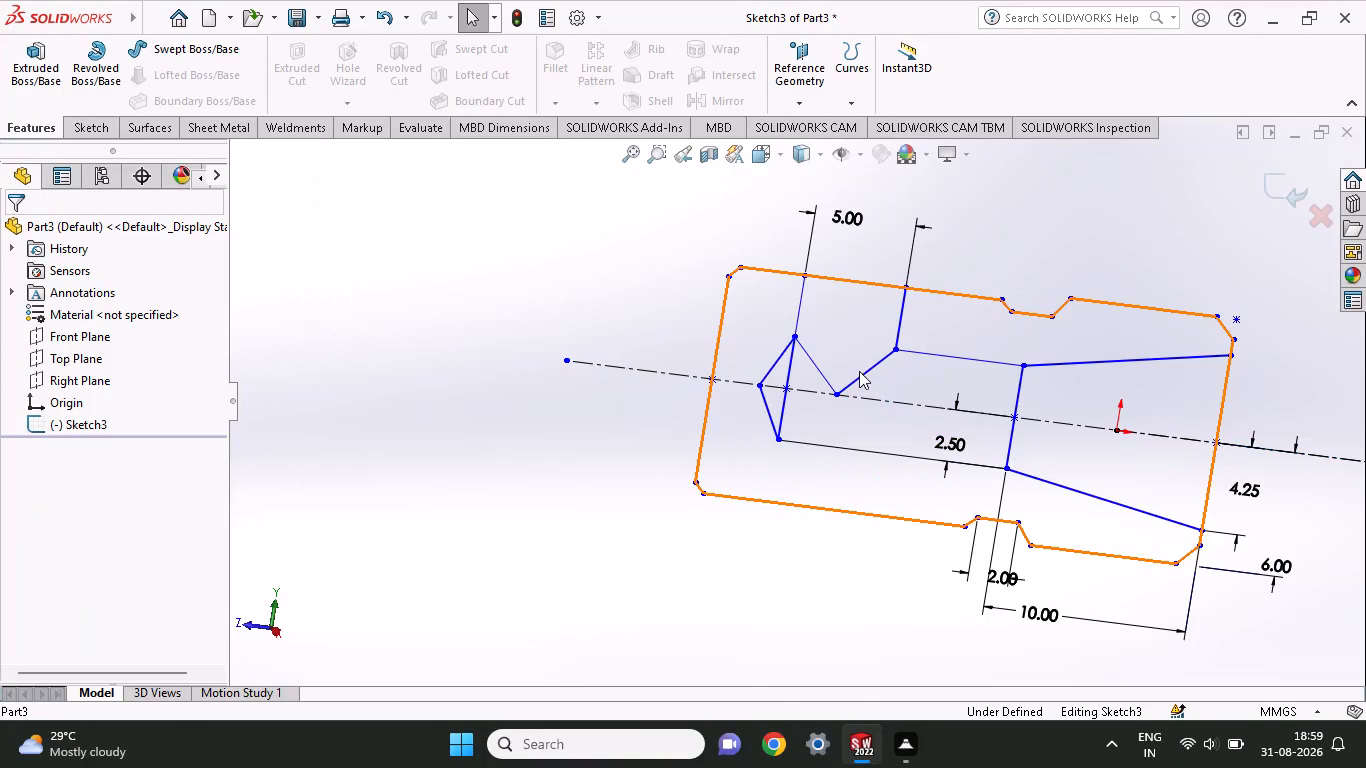
key("z")
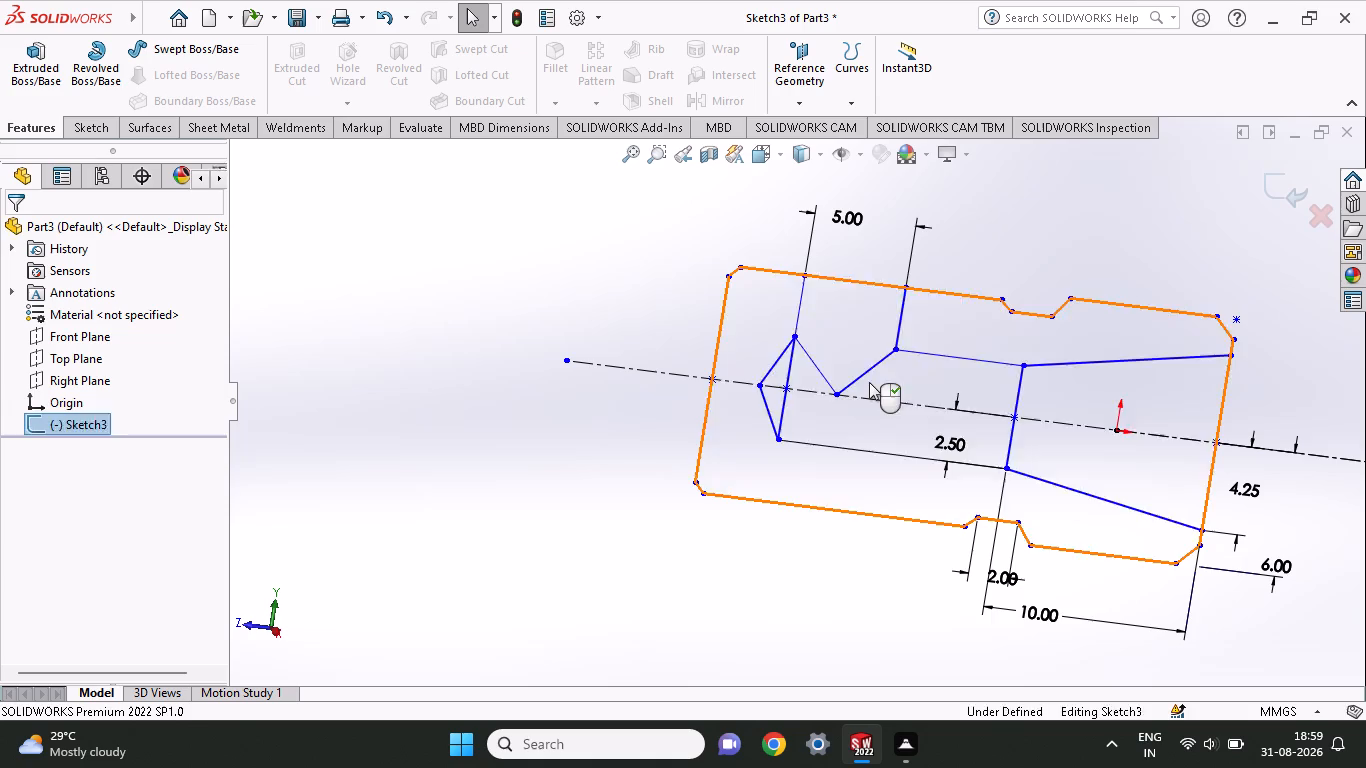
key("ctrl+z")
key("ctrl+z")
key("ctrl+z")
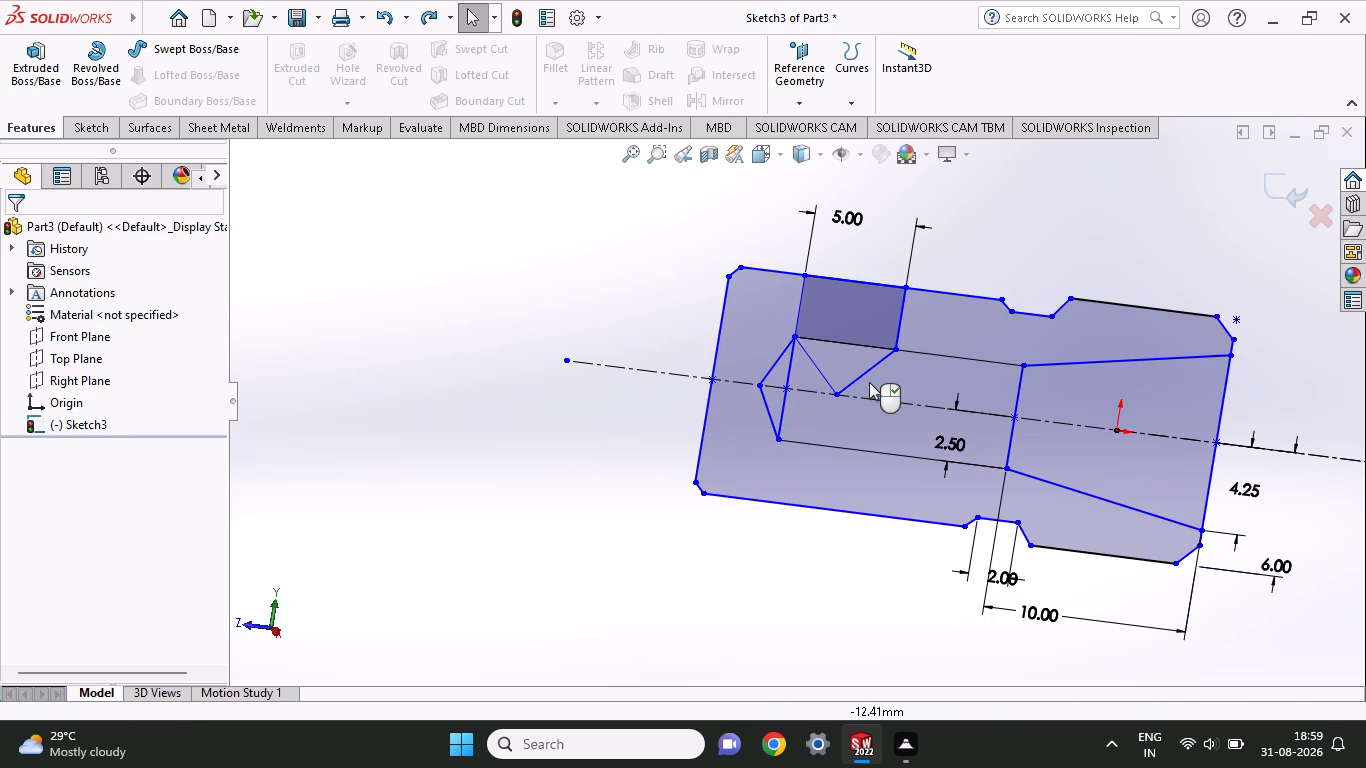
key("ctrl+z")
key("ctrl+z")
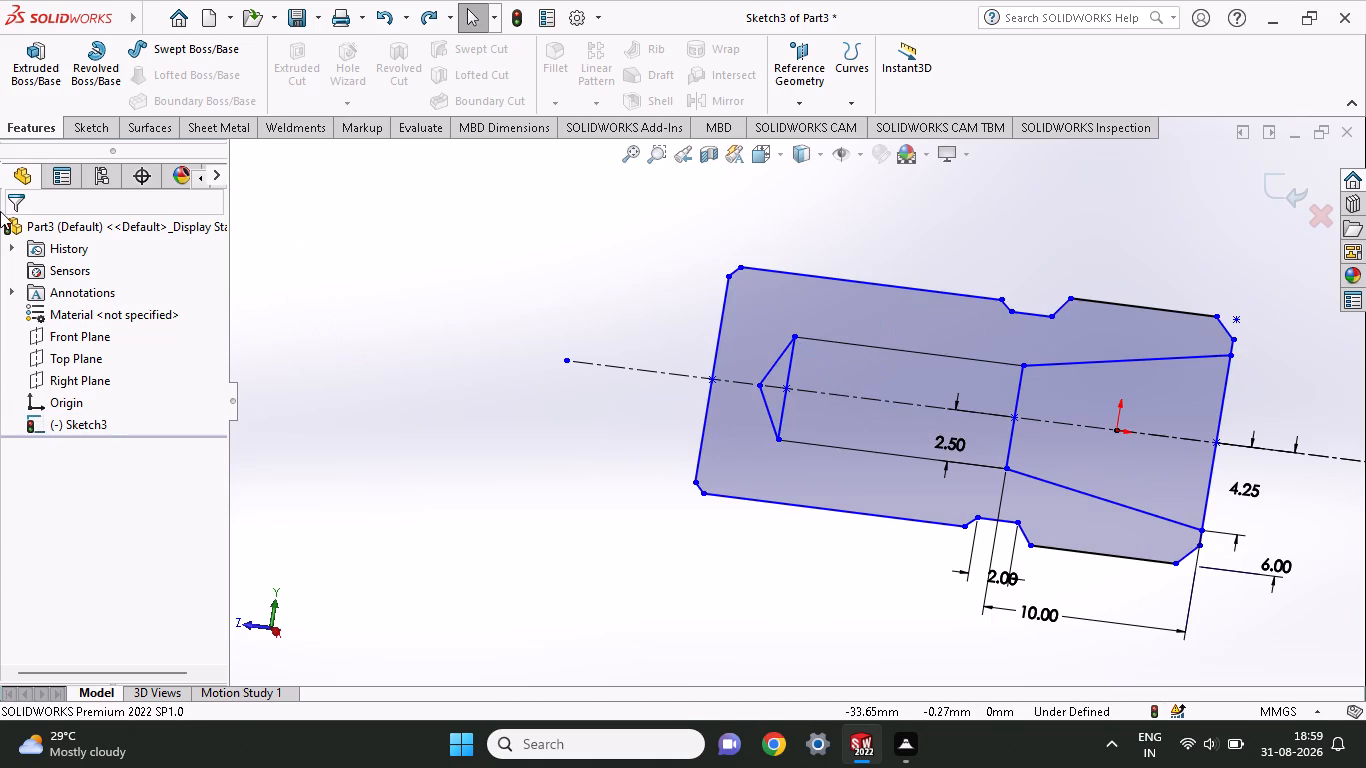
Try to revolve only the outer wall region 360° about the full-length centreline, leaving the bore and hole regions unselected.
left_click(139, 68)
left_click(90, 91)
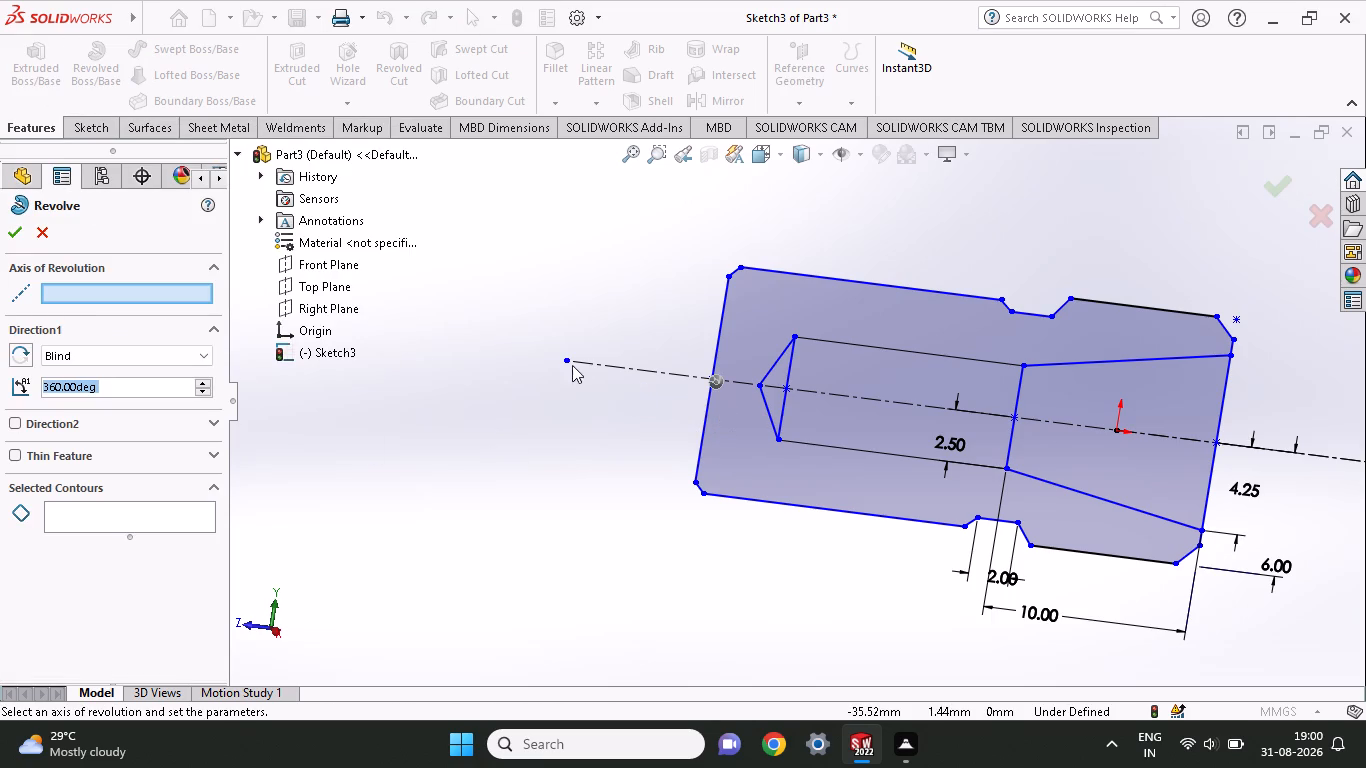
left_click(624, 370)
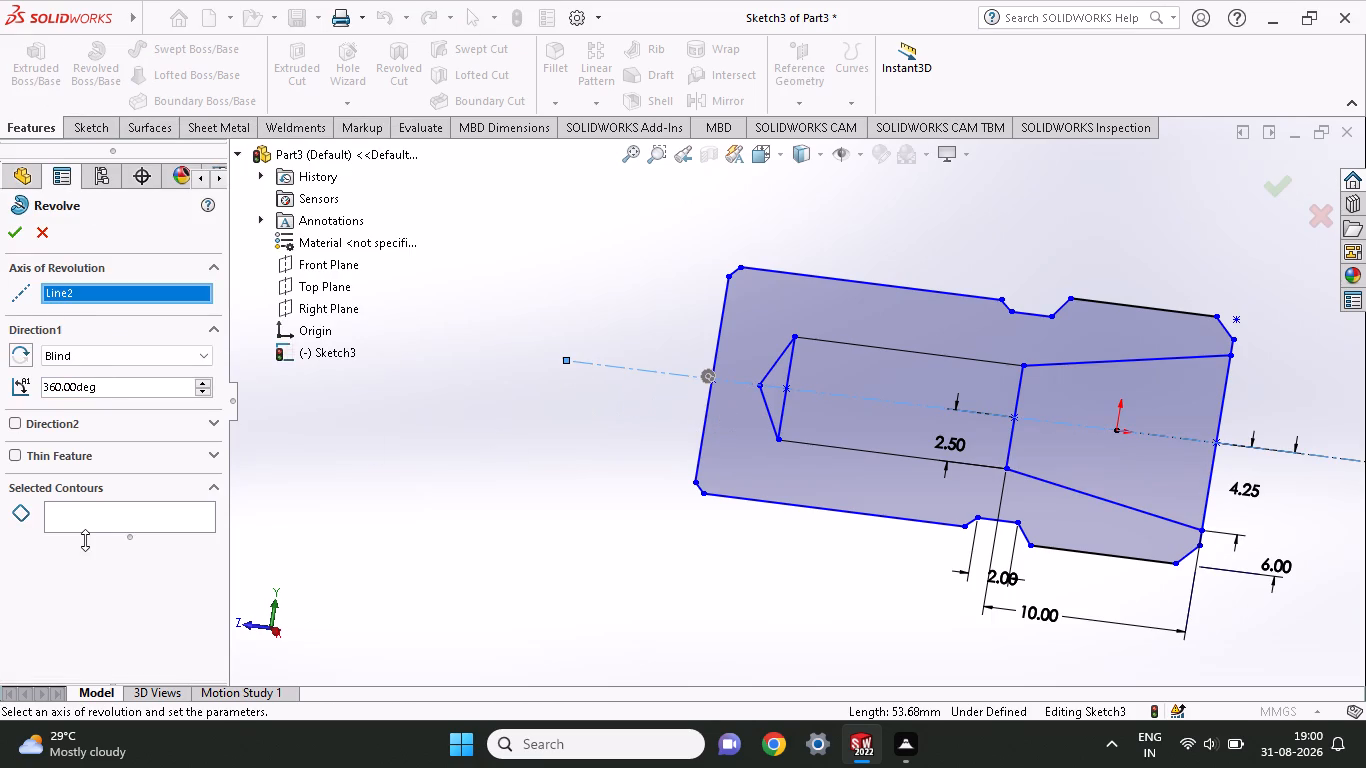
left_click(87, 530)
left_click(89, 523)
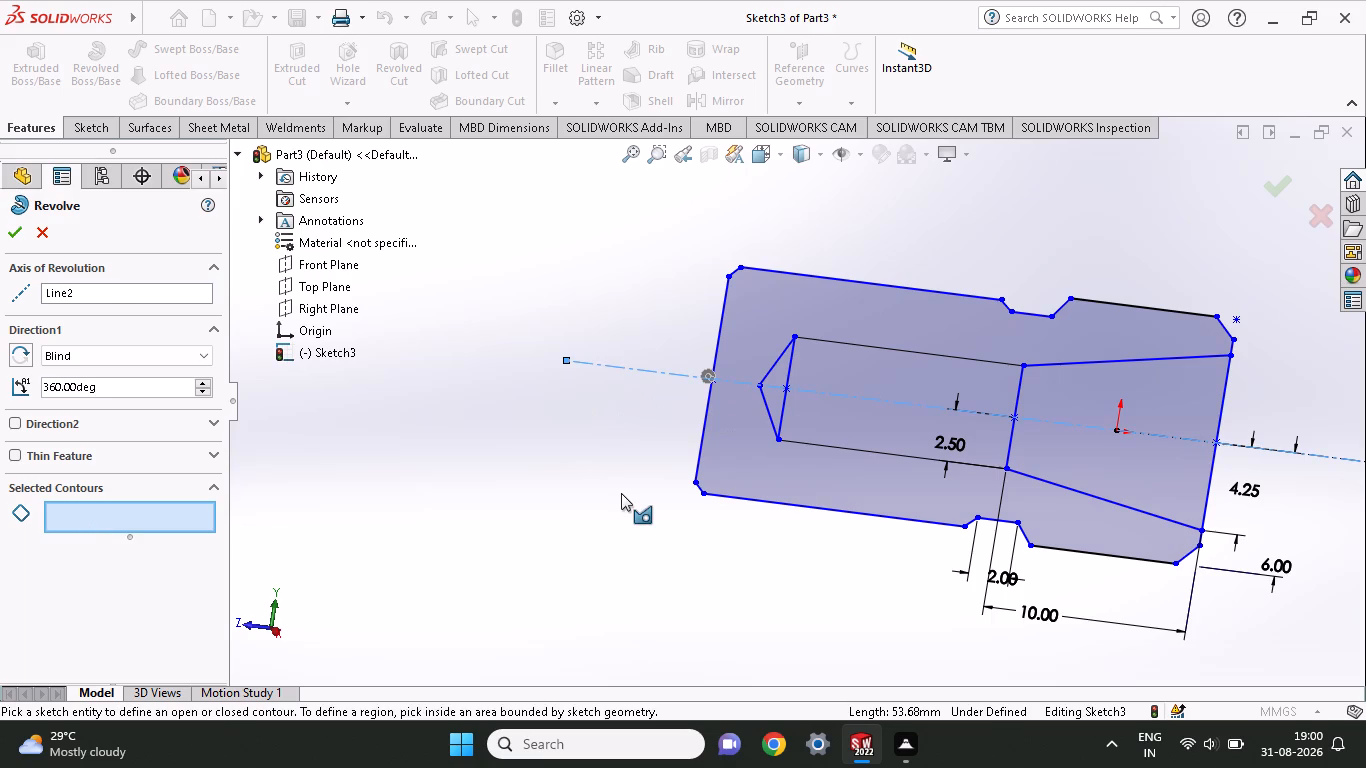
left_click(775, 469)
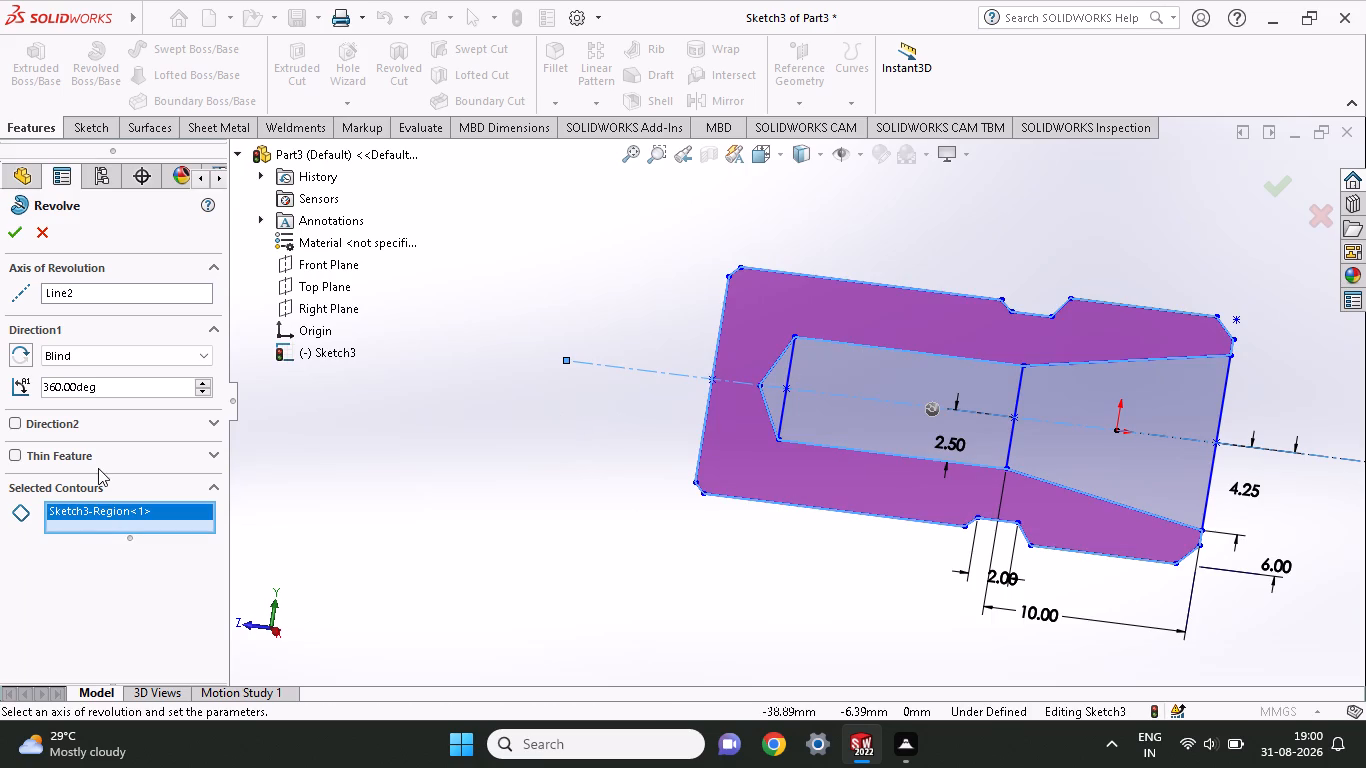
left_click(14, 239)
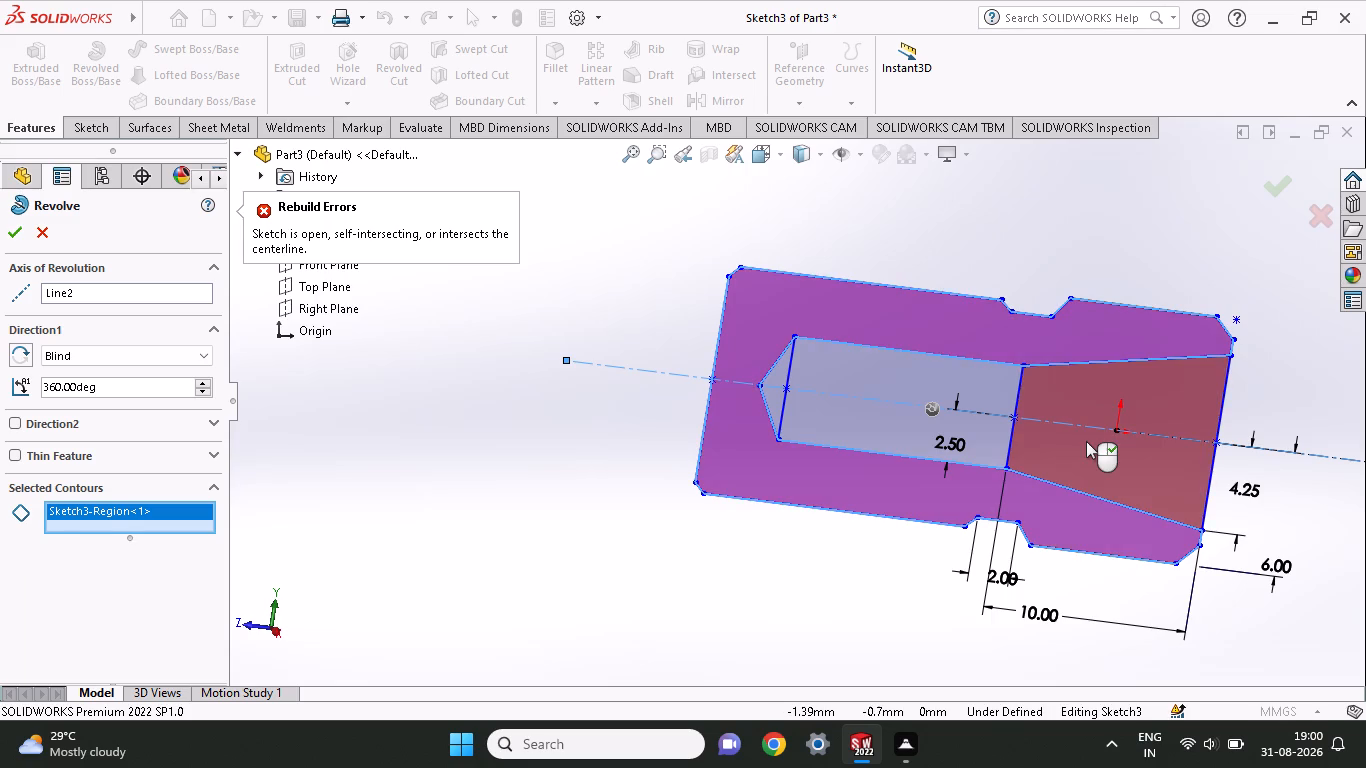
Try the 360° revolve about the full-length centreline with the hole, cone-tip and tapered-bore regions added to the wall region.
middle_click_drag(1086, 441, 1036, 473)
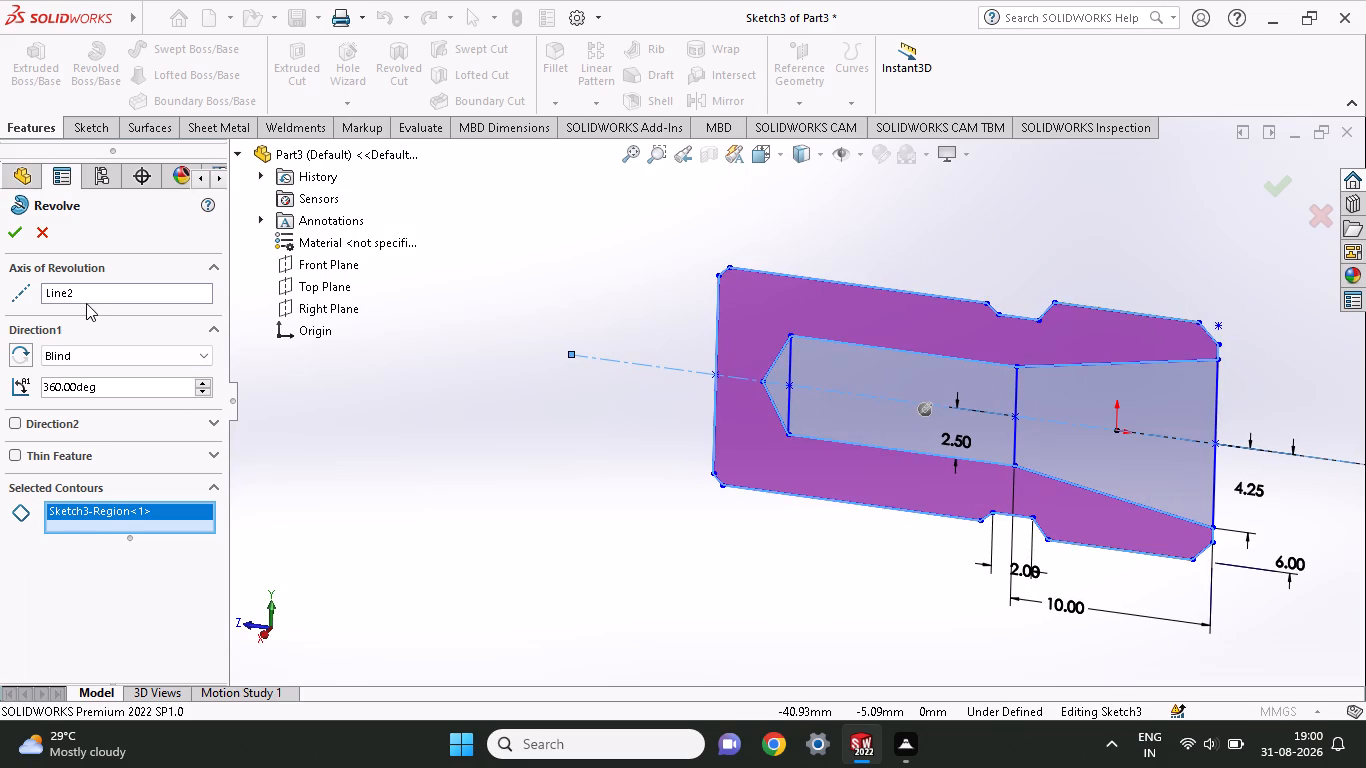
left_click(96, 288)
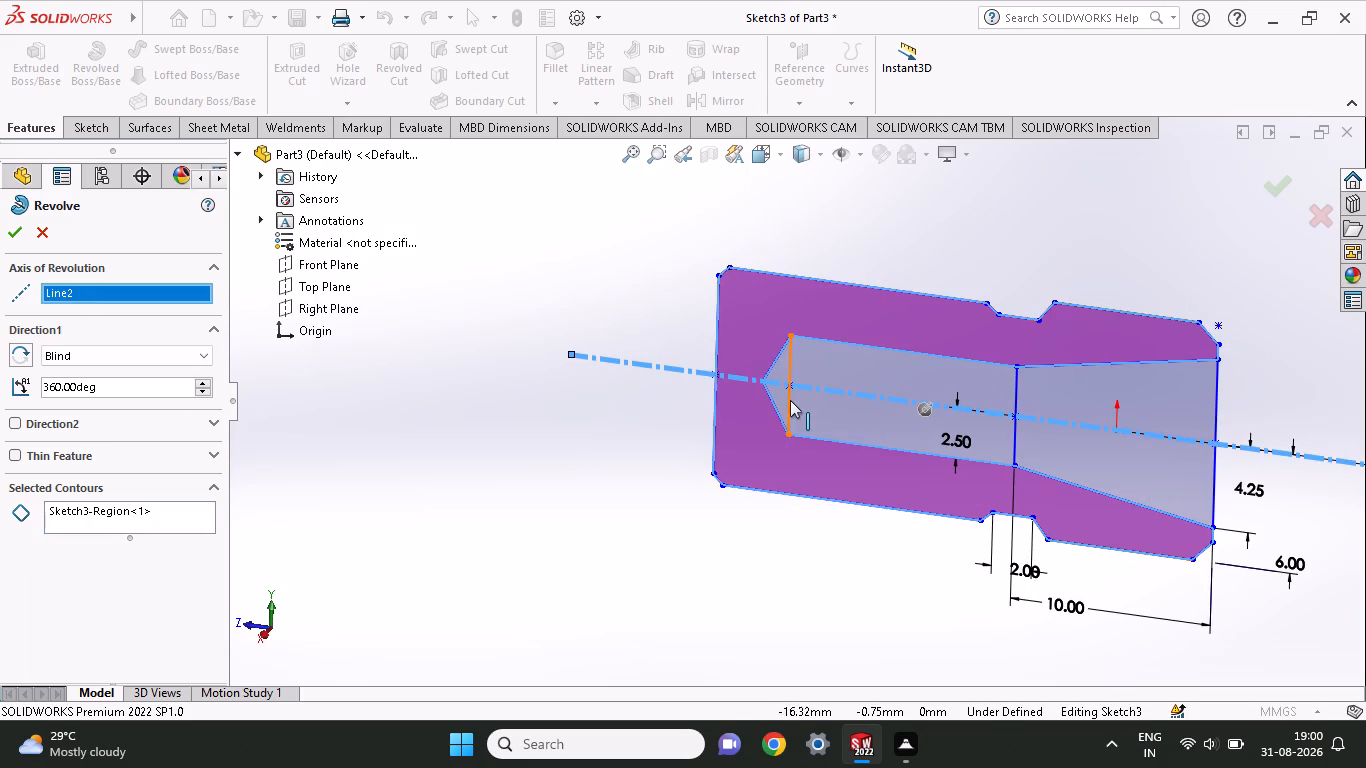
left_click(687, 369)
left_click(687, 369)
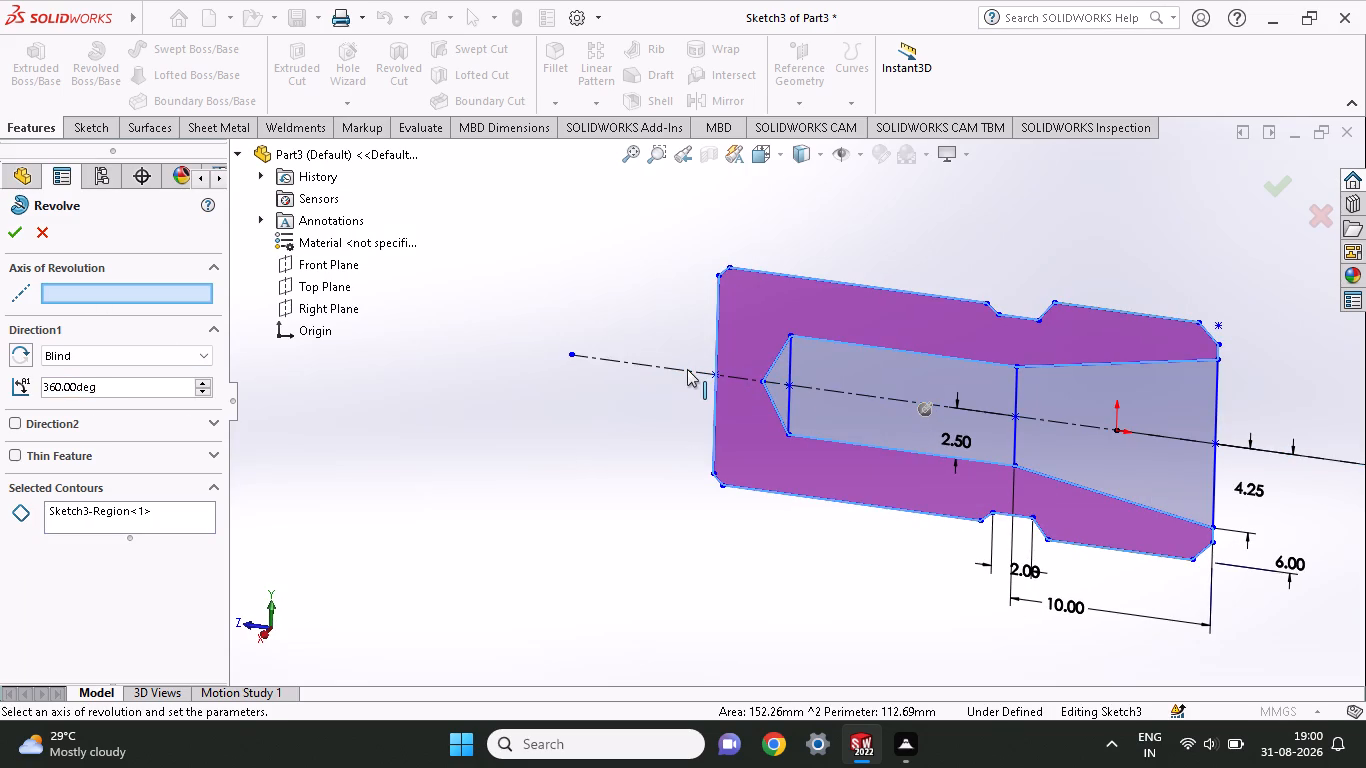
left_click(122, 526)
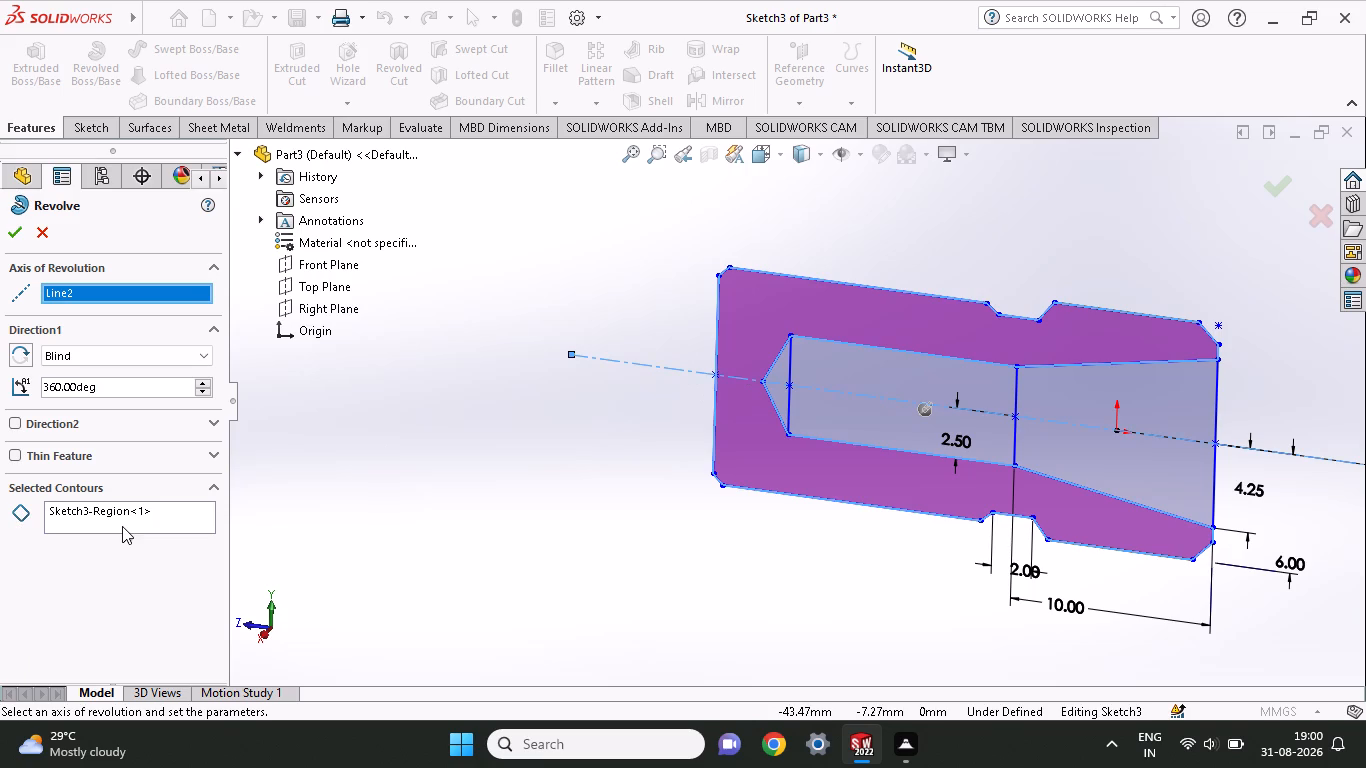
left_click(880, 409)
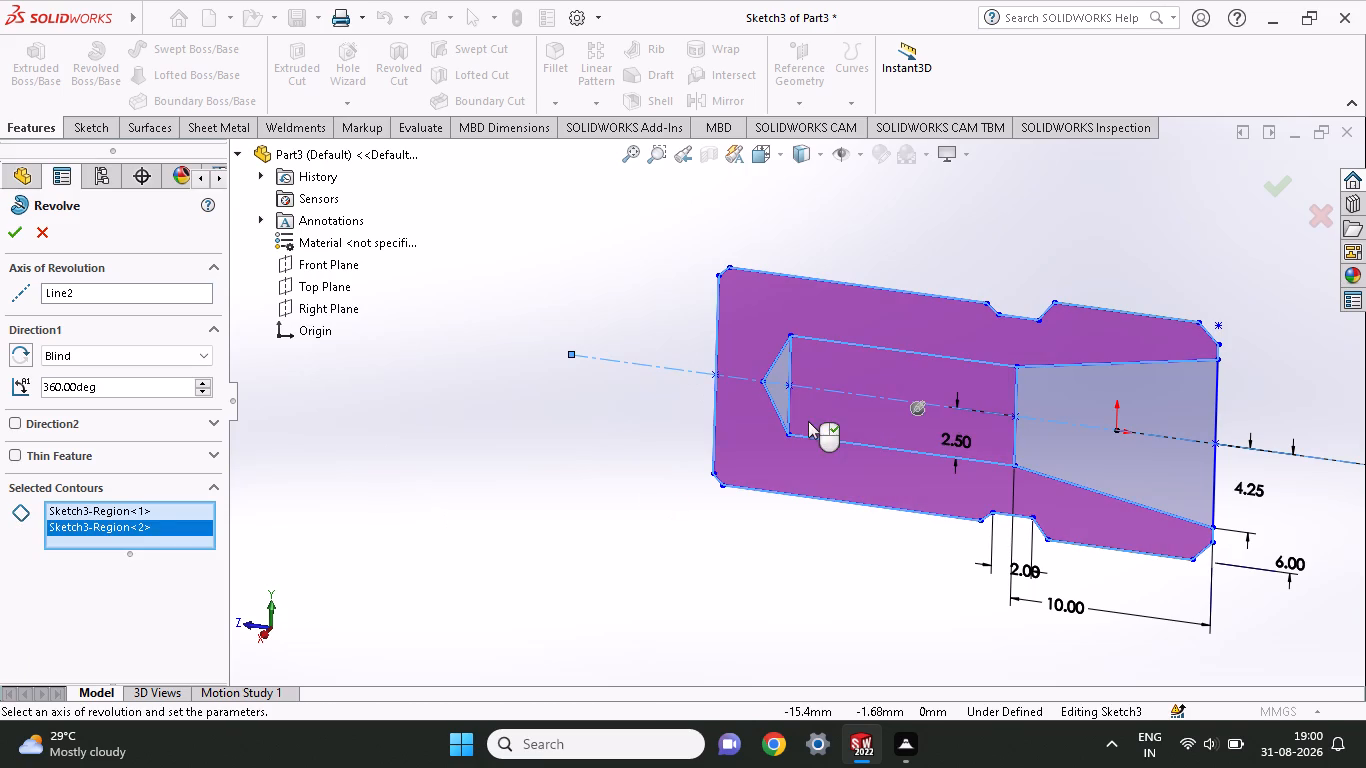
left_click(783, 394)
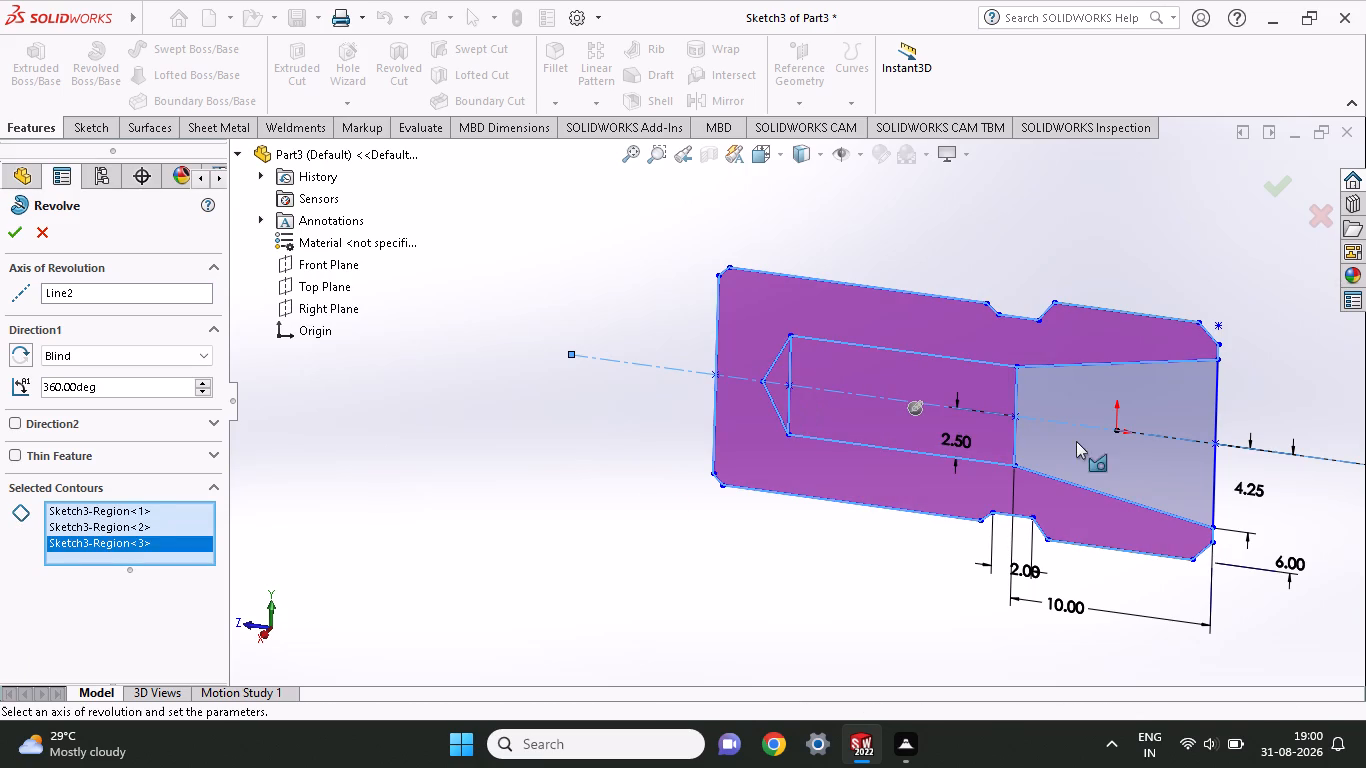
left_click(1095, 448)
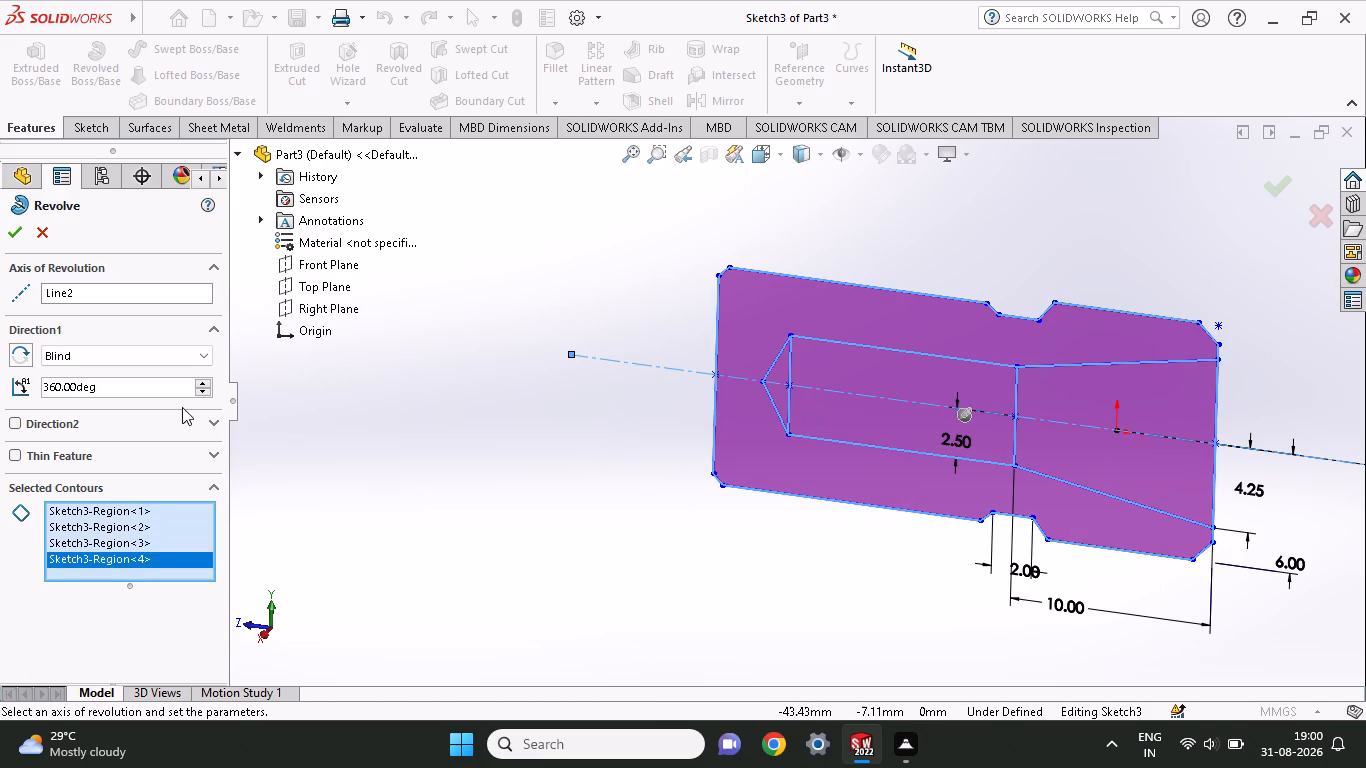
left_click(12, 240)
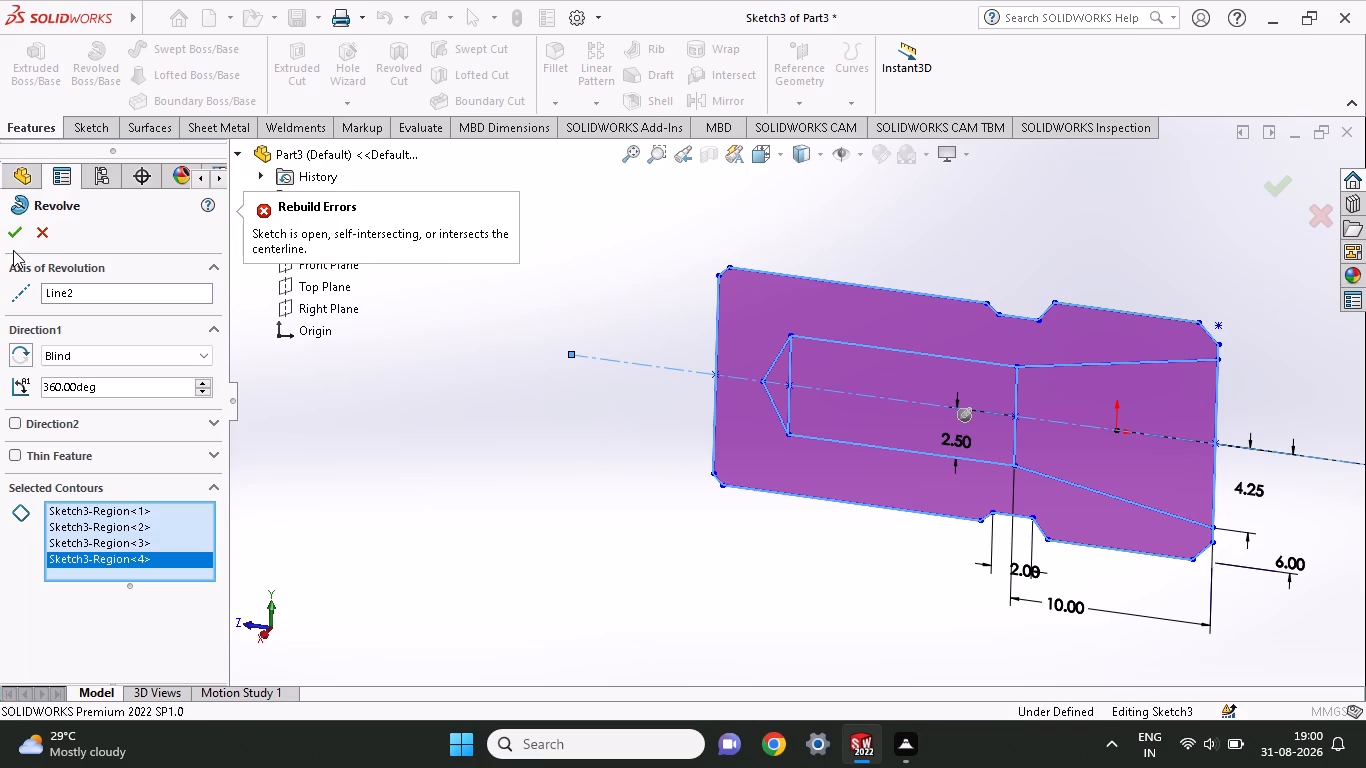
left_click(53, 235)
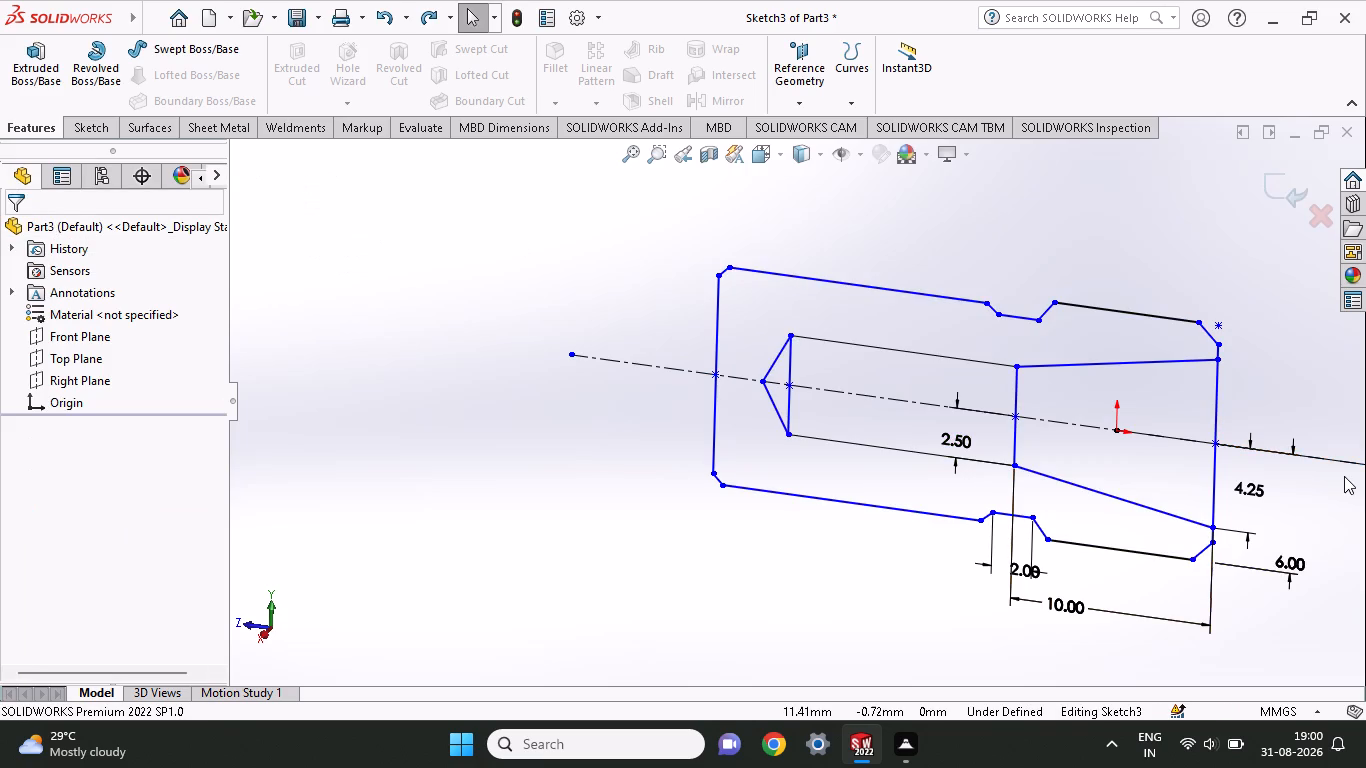
Start a 360° revolve of the sketch about the full-length centreline.
middle_click(1344, 476)
middle_click_drag(1331, 467, 1356, 423)
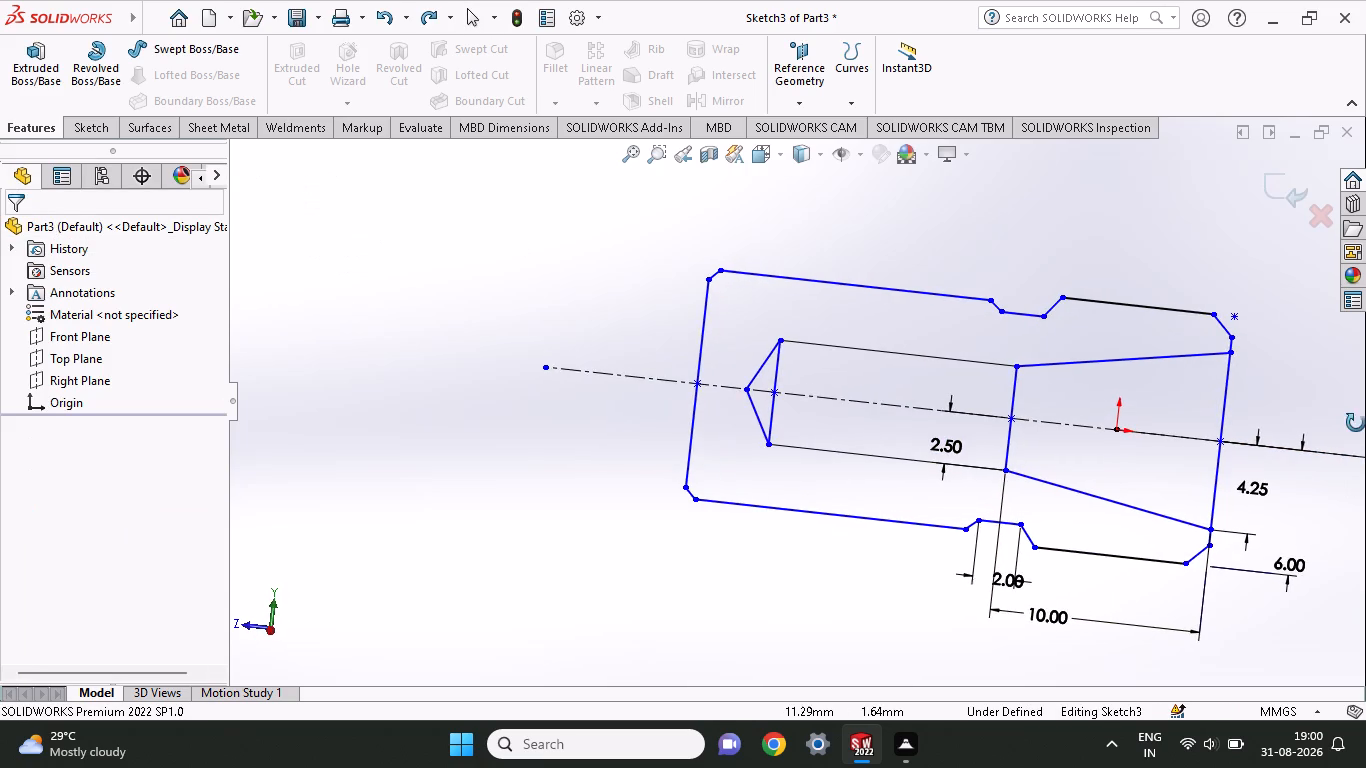
middle_click_drag(1356, 423, 1331, 439)
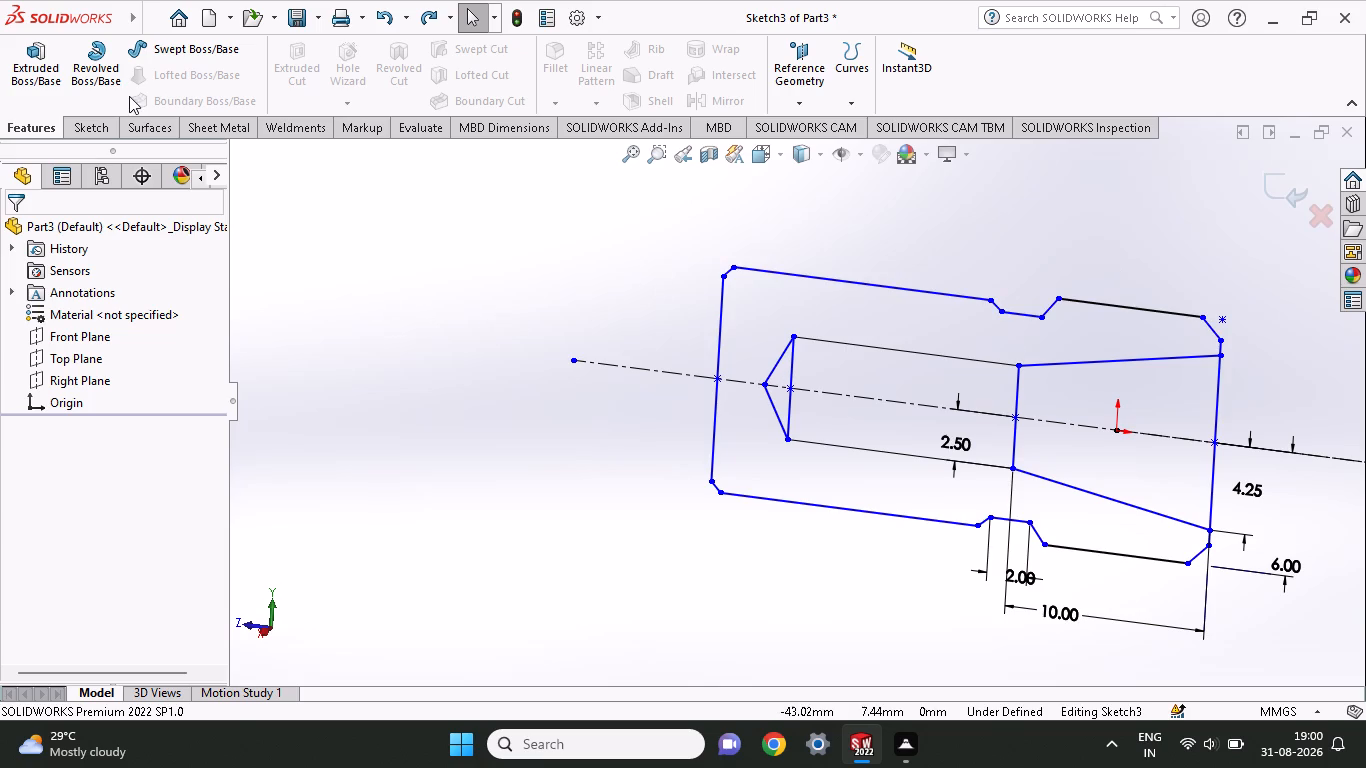
left_click(96, 75)
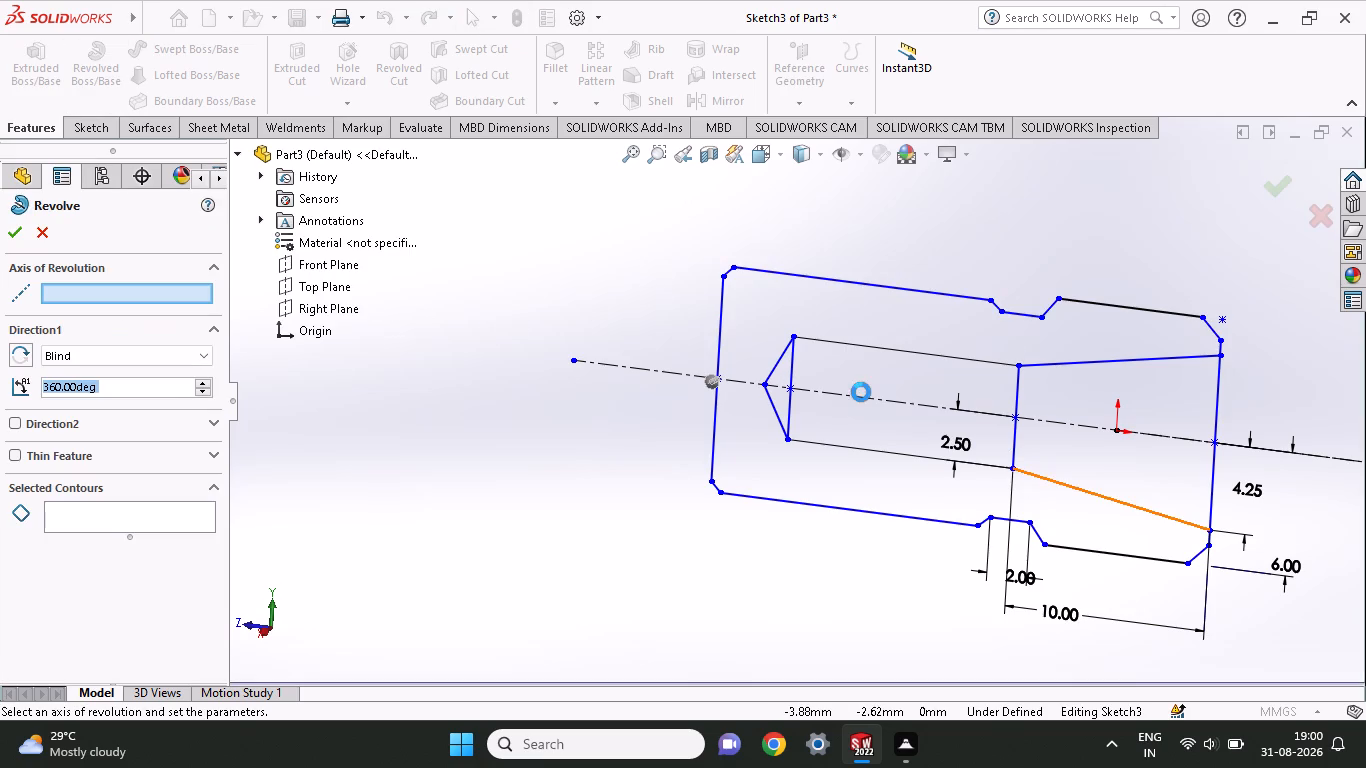
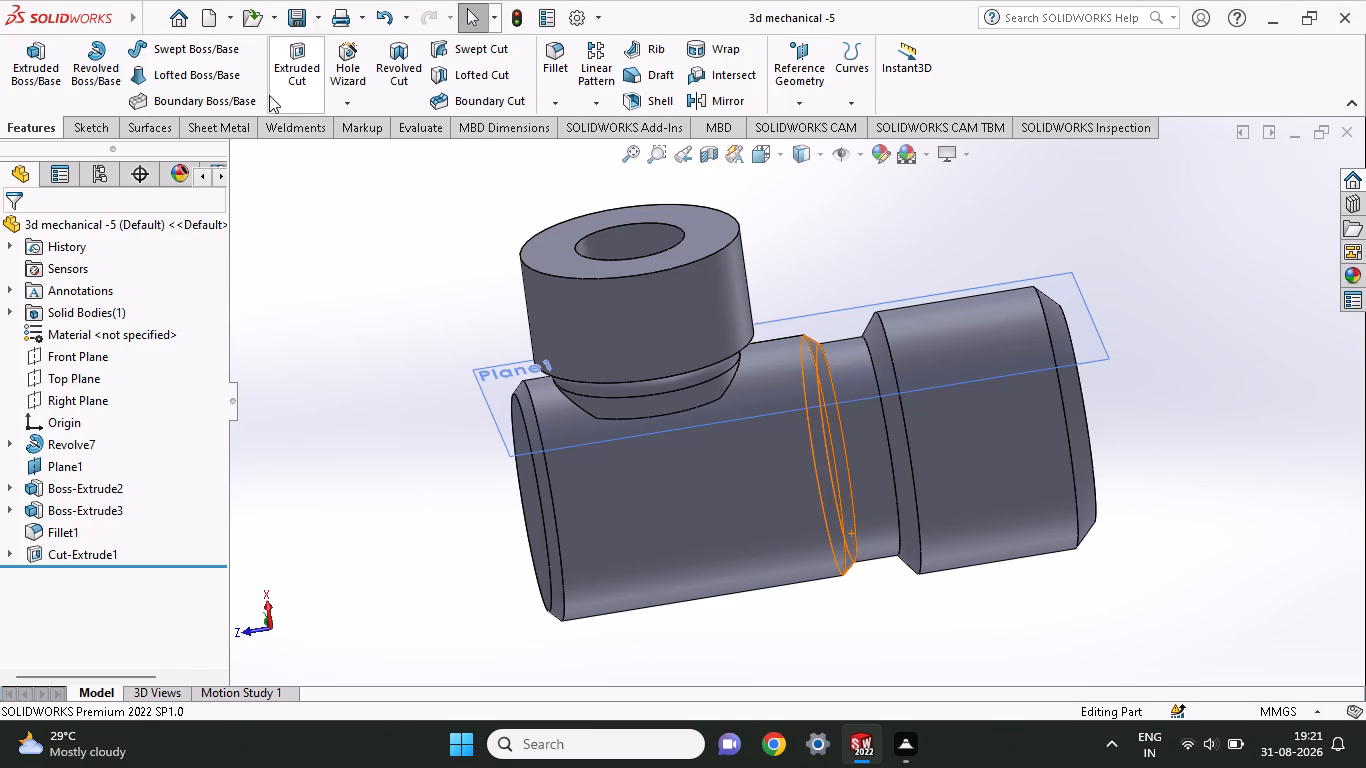
Save a copy of the finished part as an Adobe PDF named 3d mechanical -5 in the Documents folder.
left_click(316, 16)
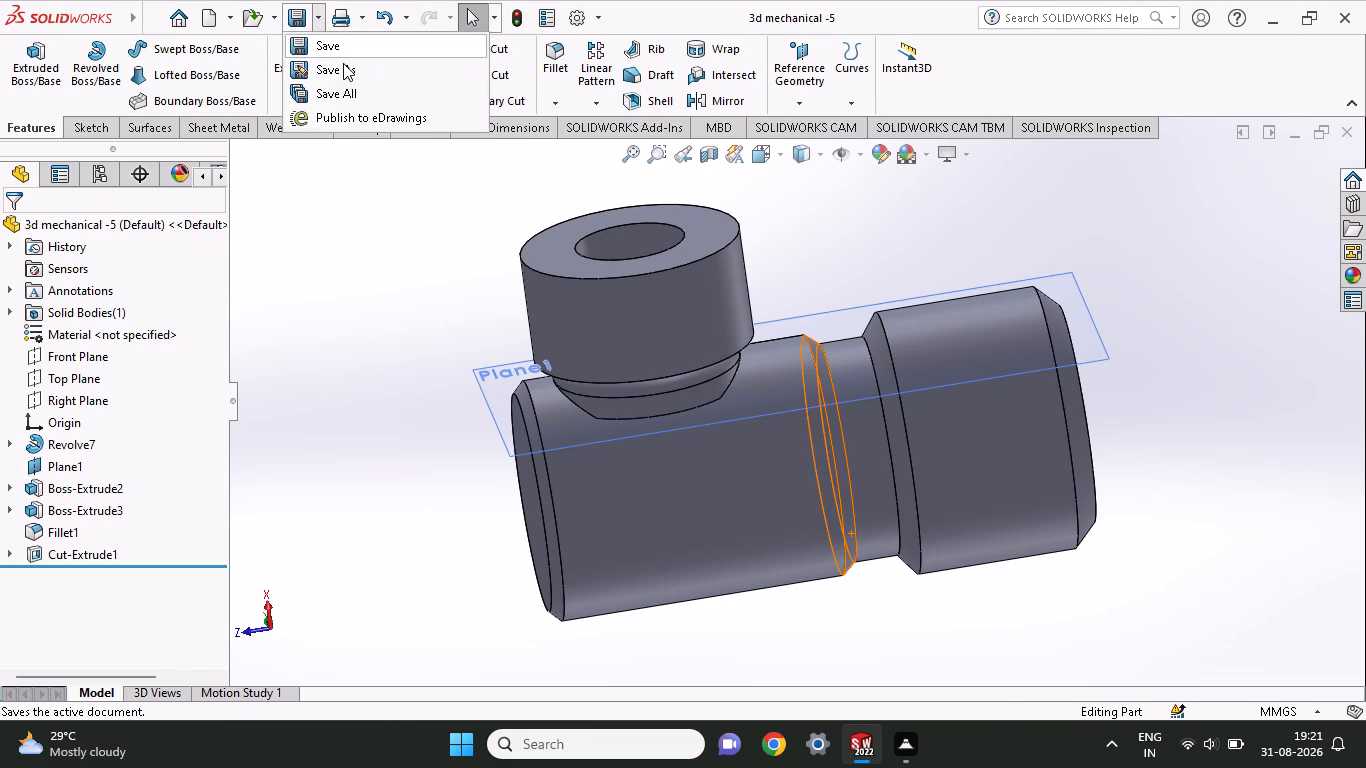
left_click(343, 65)
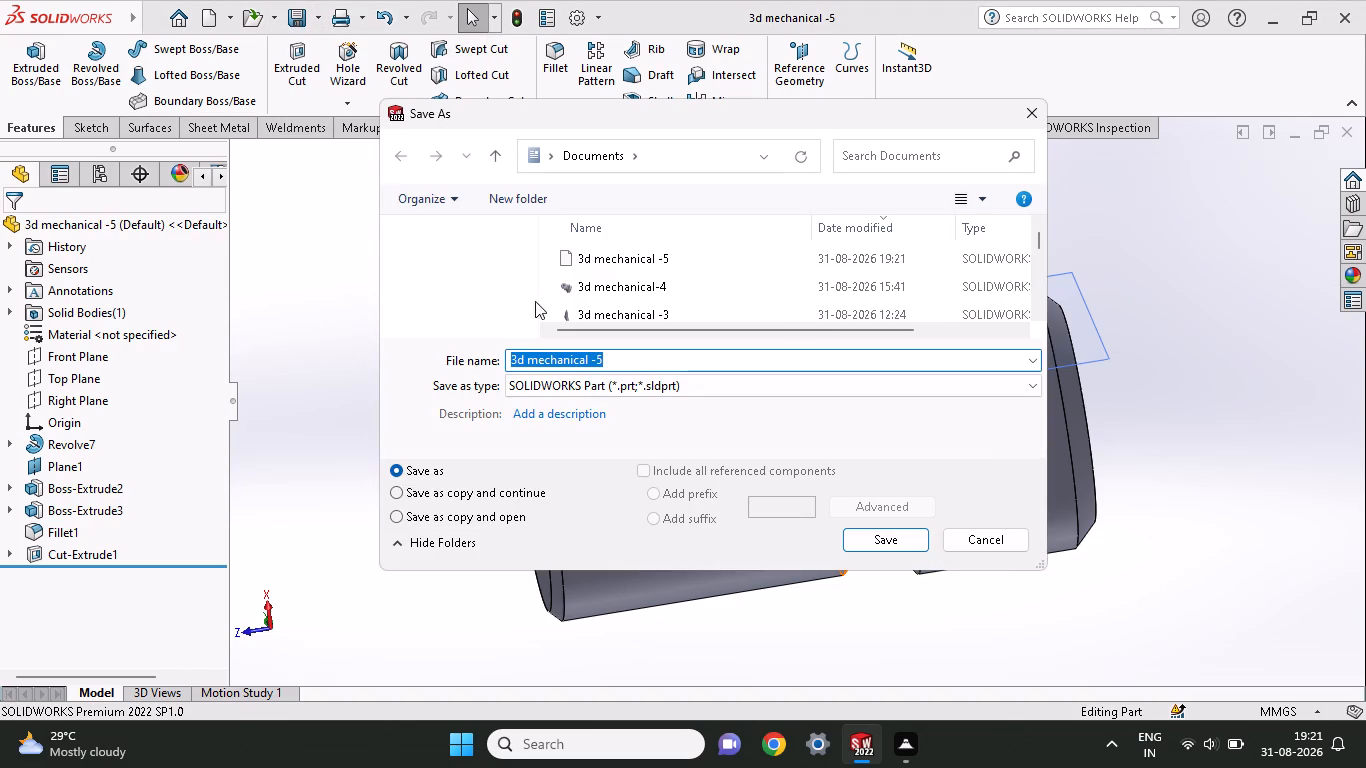
left_click(549, 384)
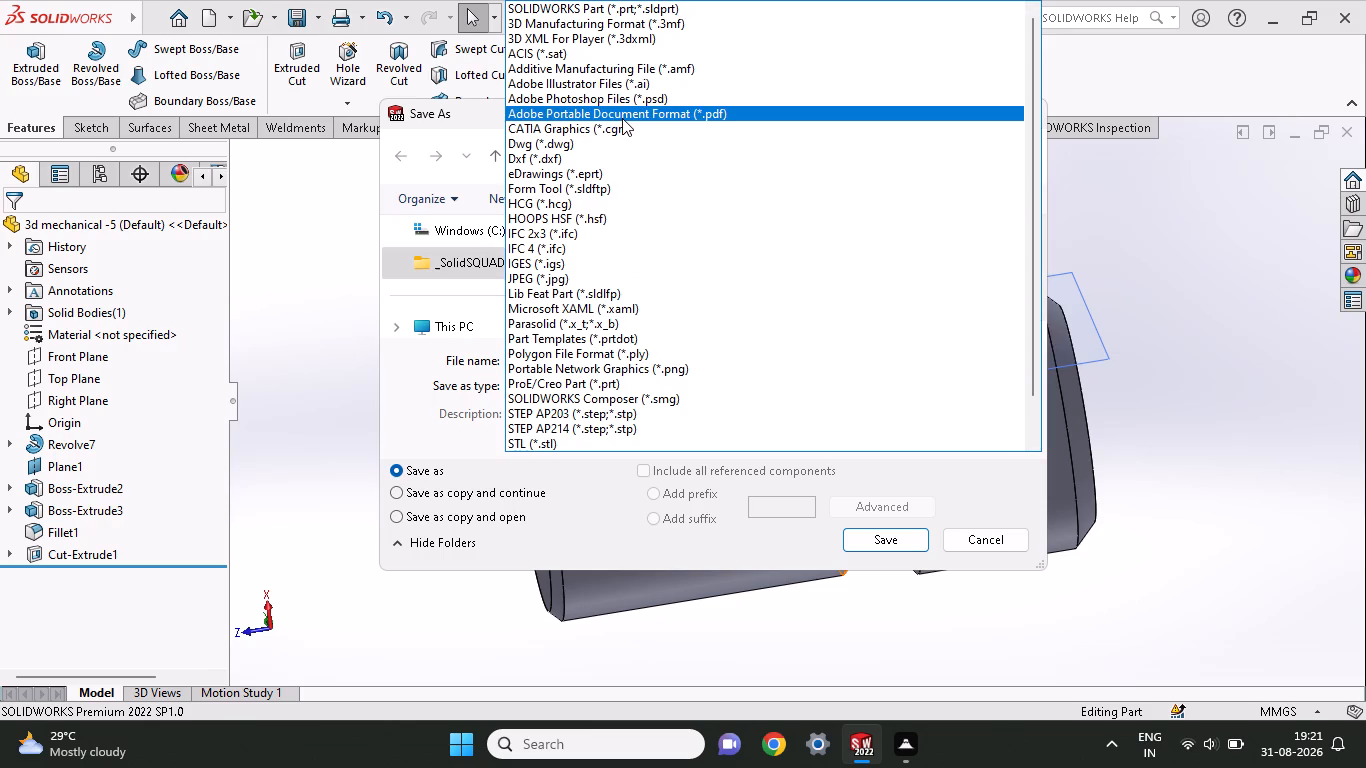
left_click(622, 118)
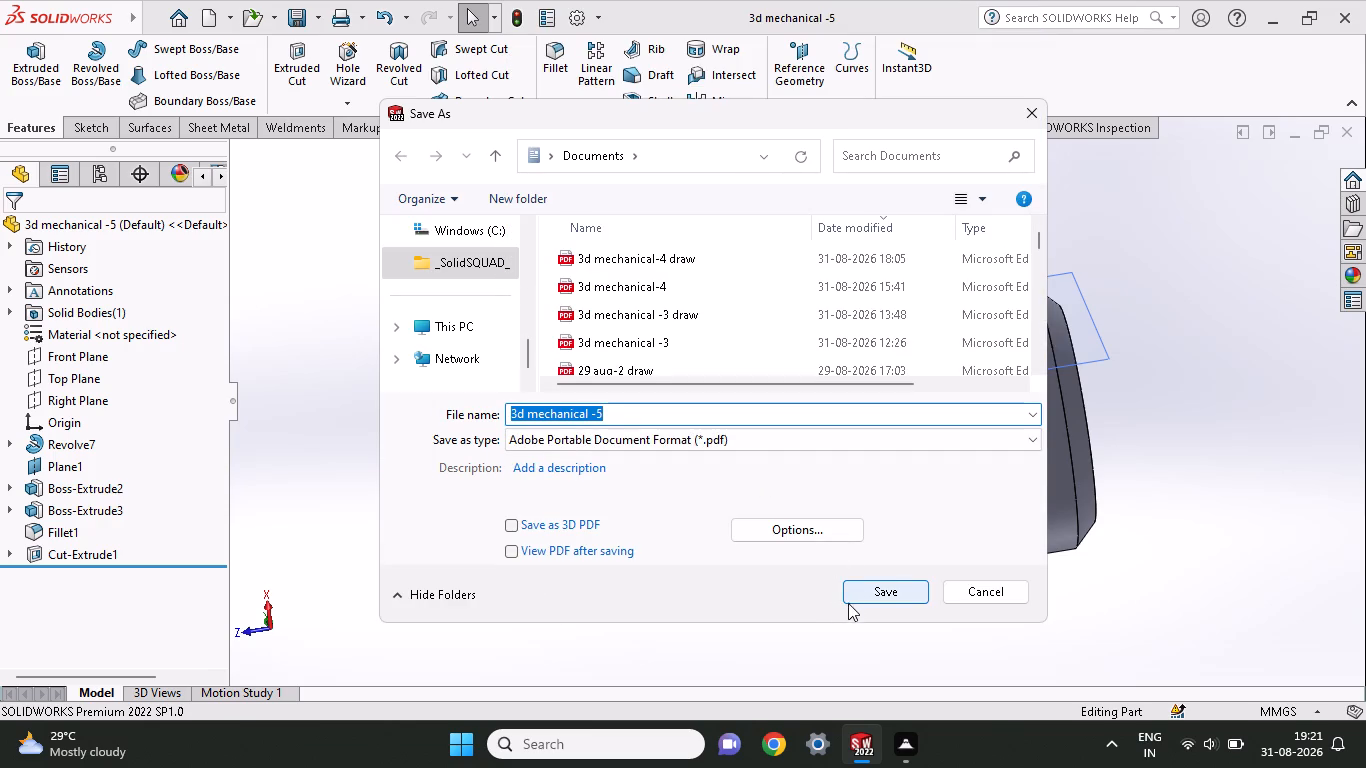
left_click(860, 592)
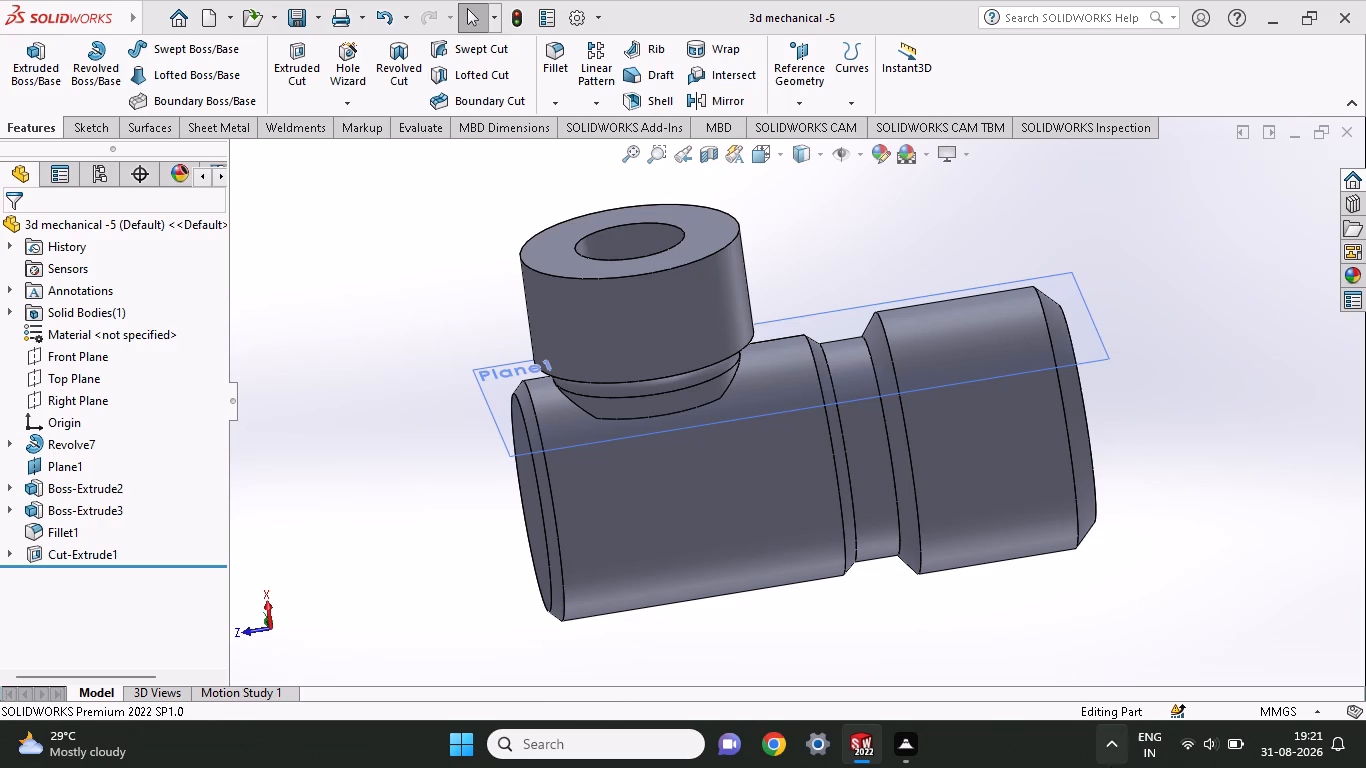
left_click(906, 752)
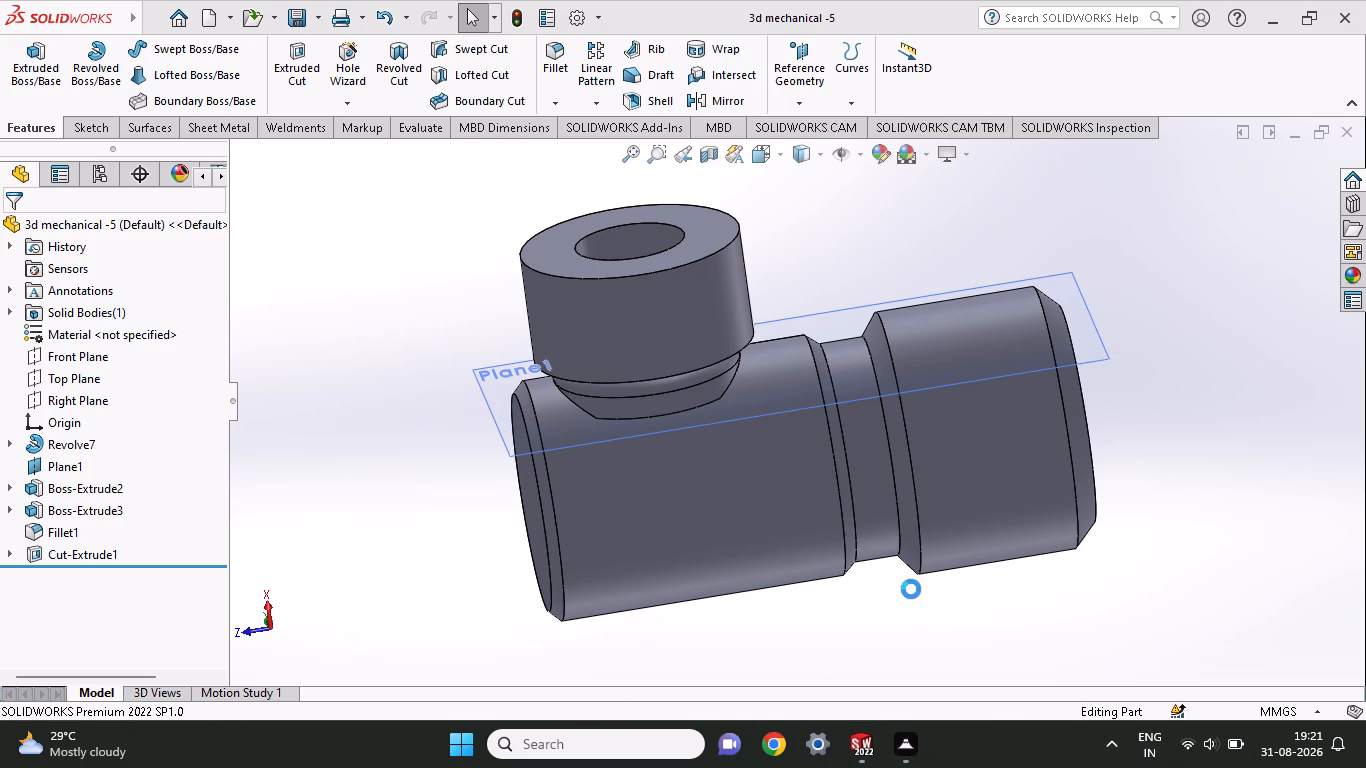
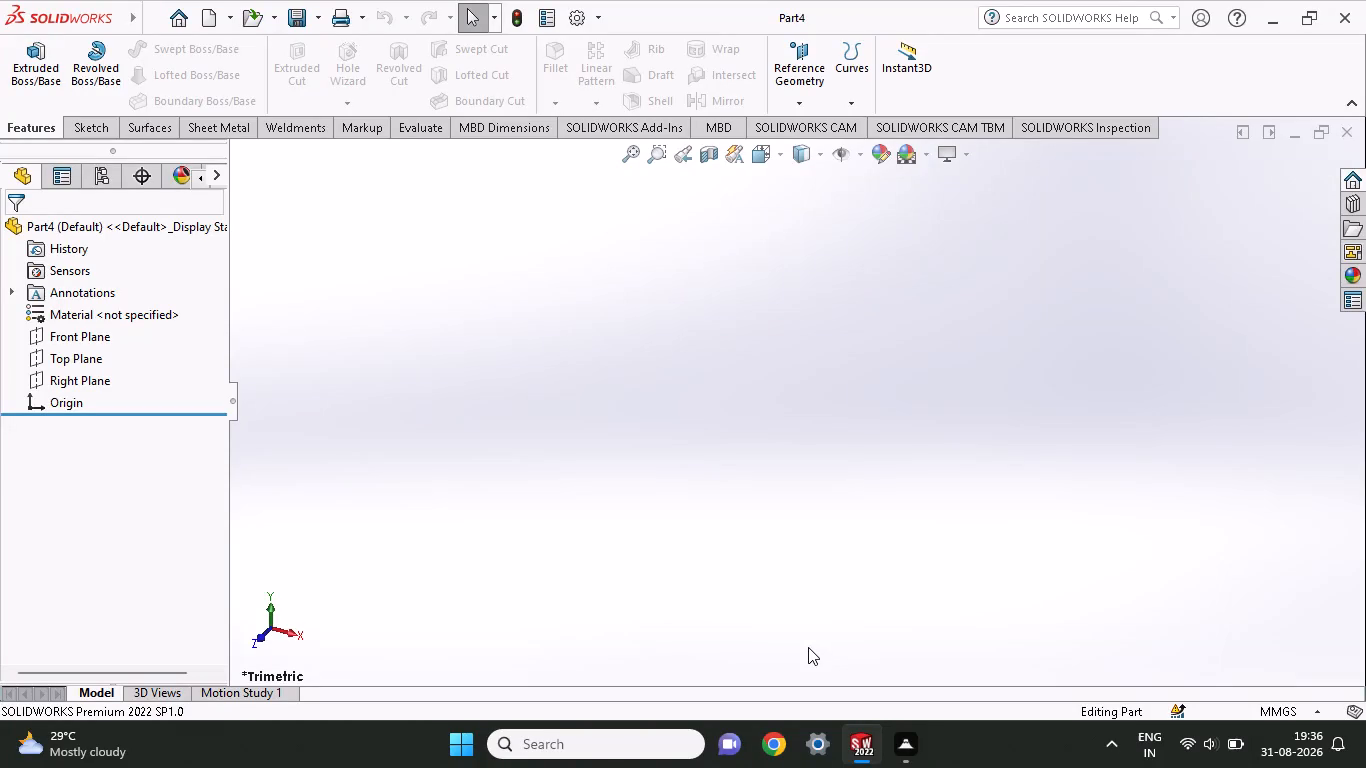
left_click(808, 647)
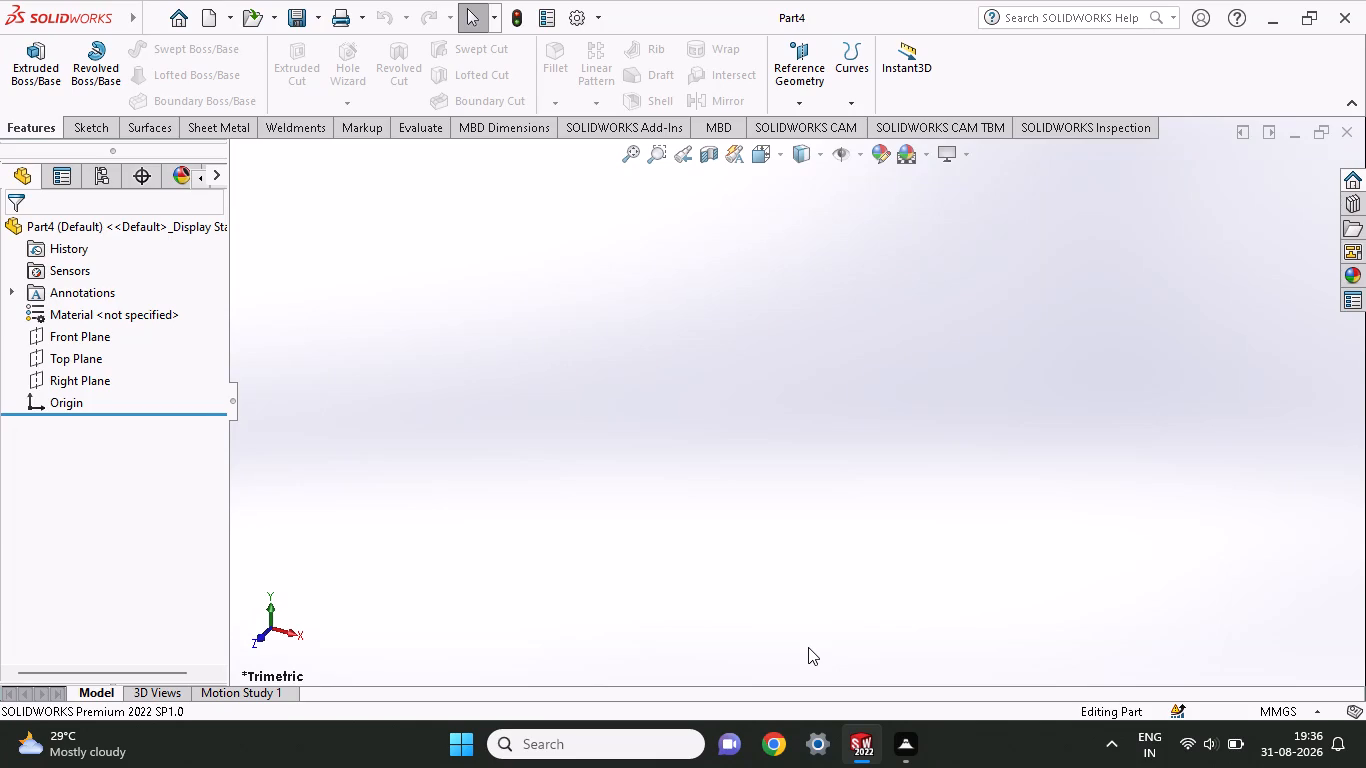
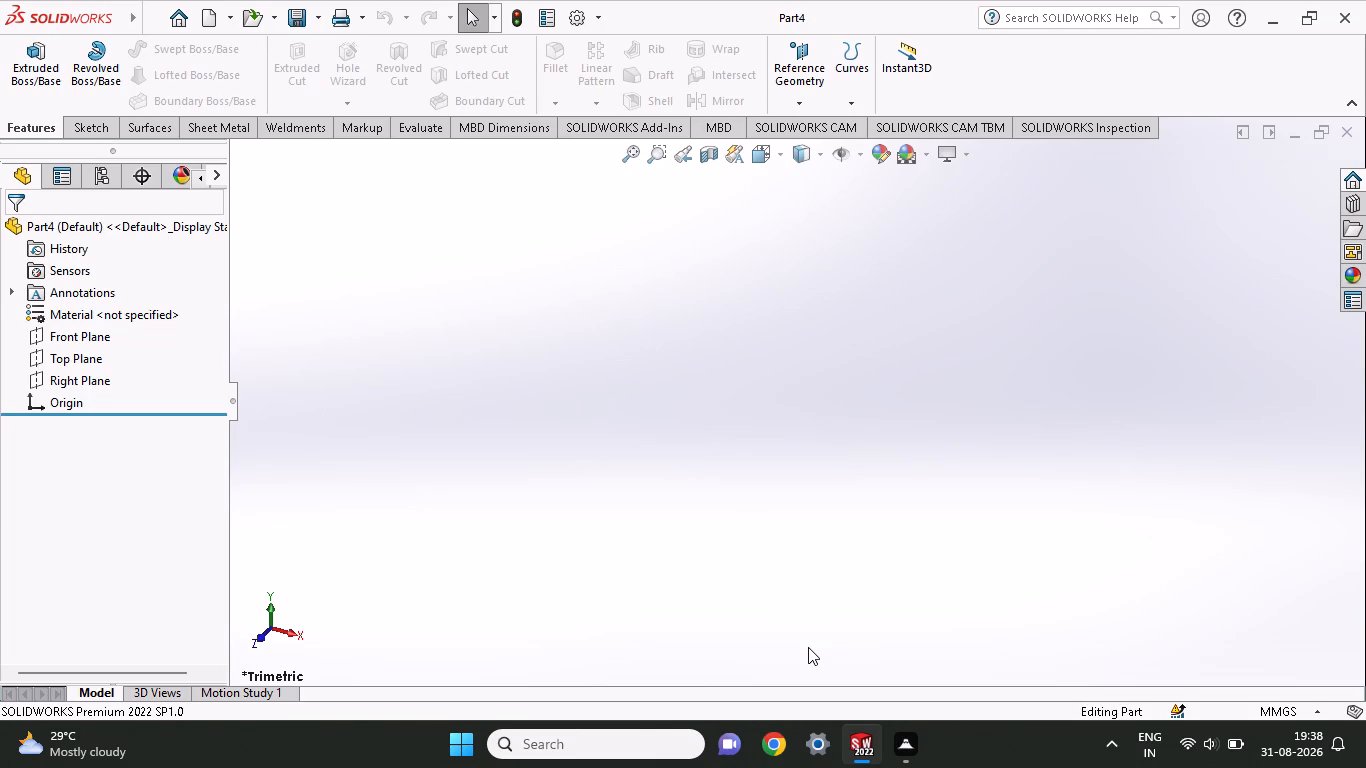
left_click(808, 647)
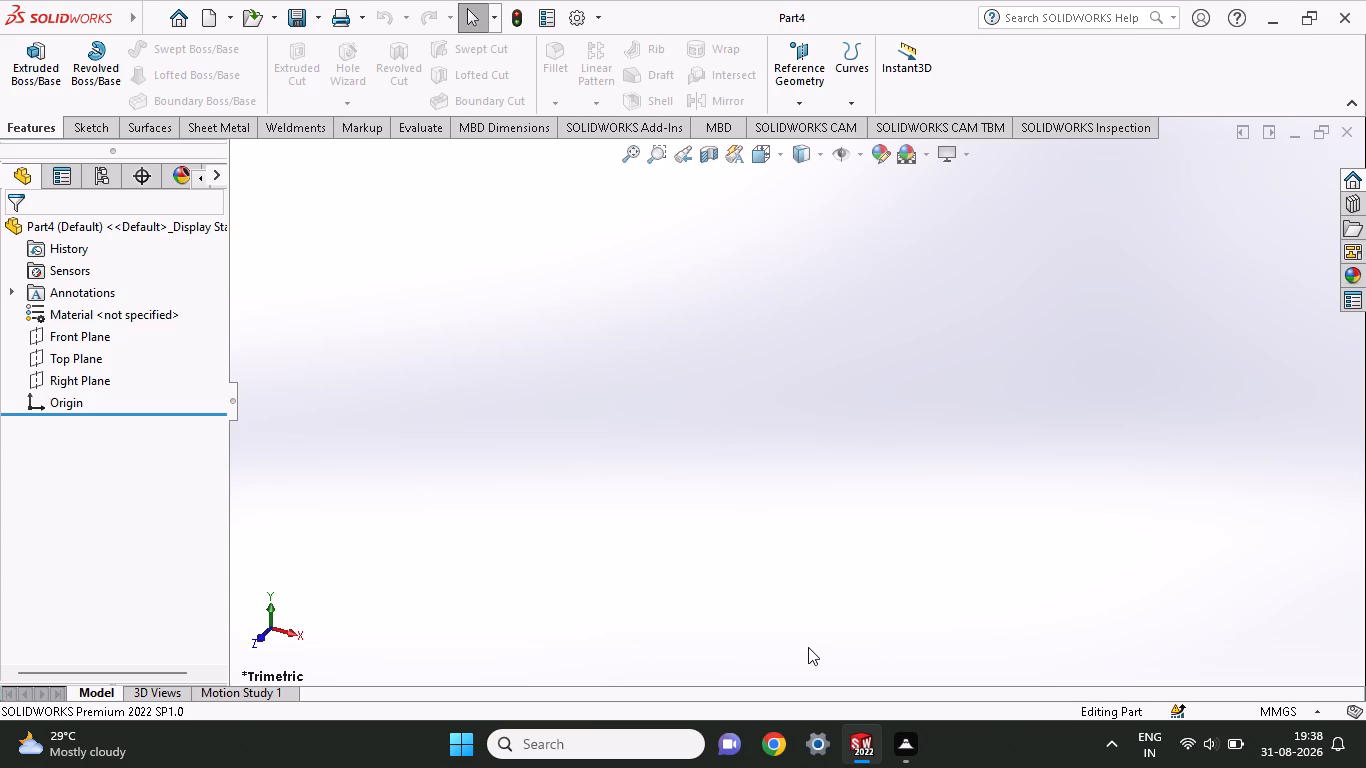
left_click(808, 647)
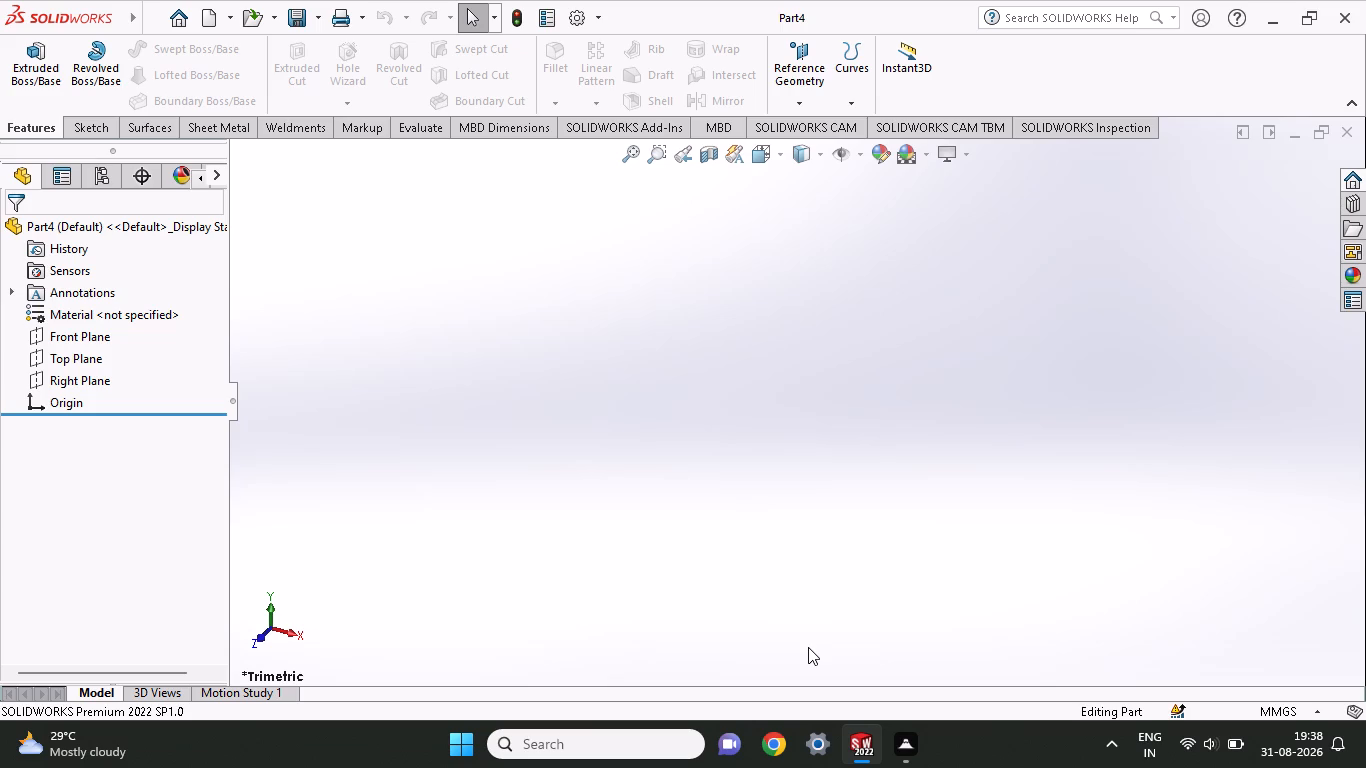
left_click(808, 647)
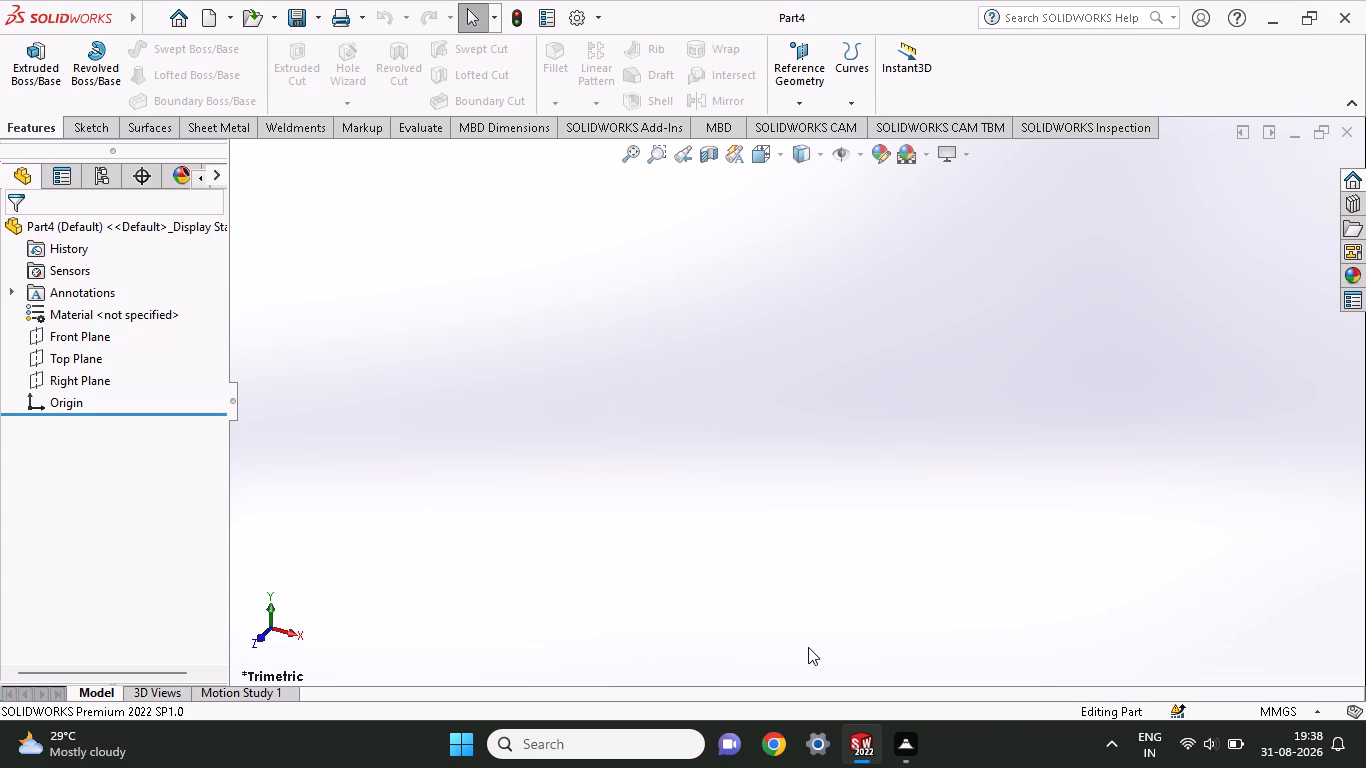
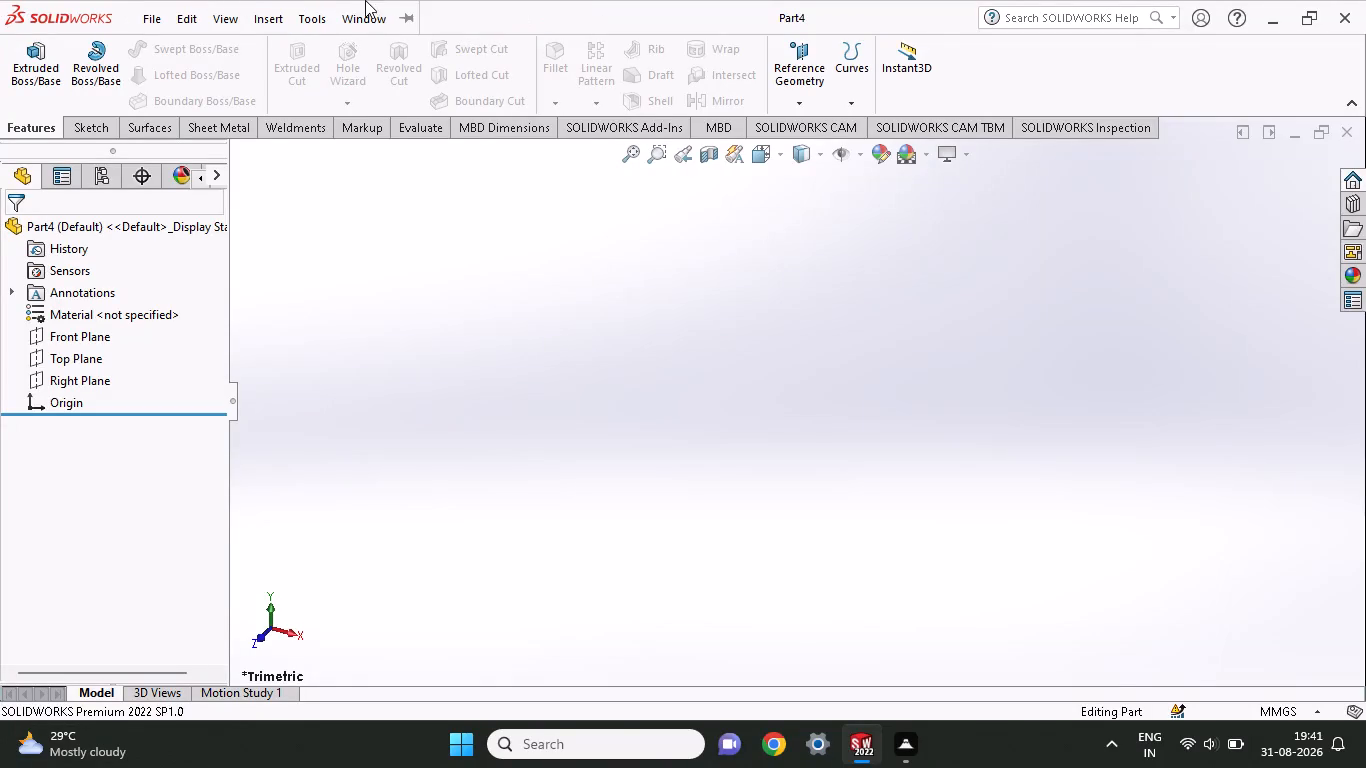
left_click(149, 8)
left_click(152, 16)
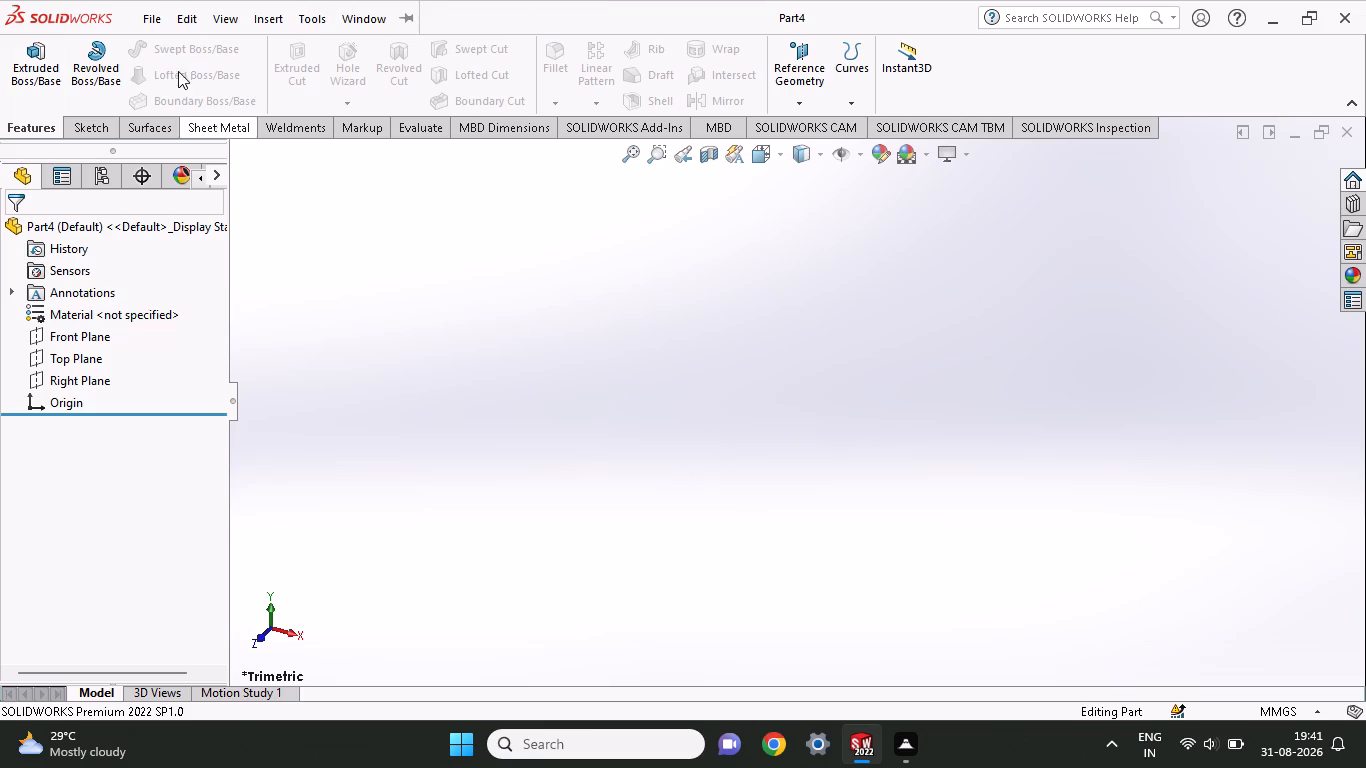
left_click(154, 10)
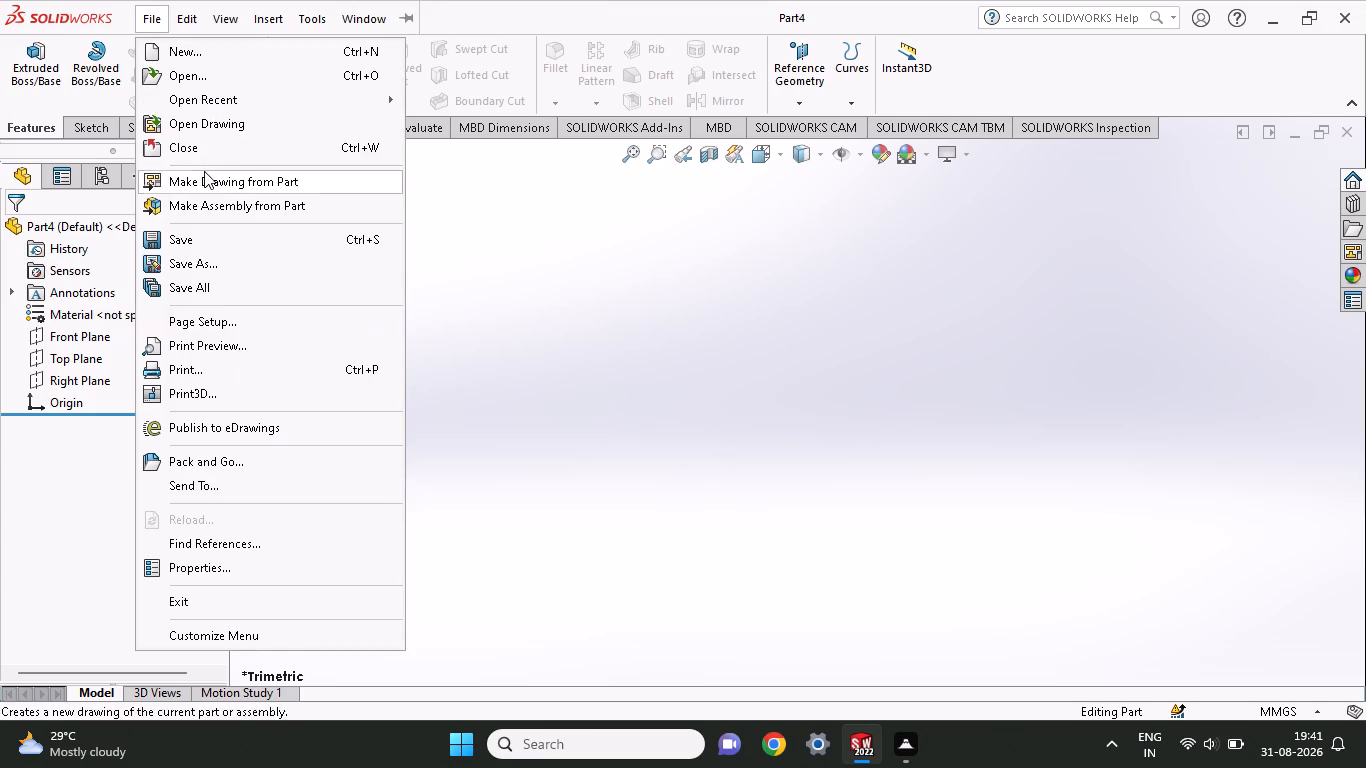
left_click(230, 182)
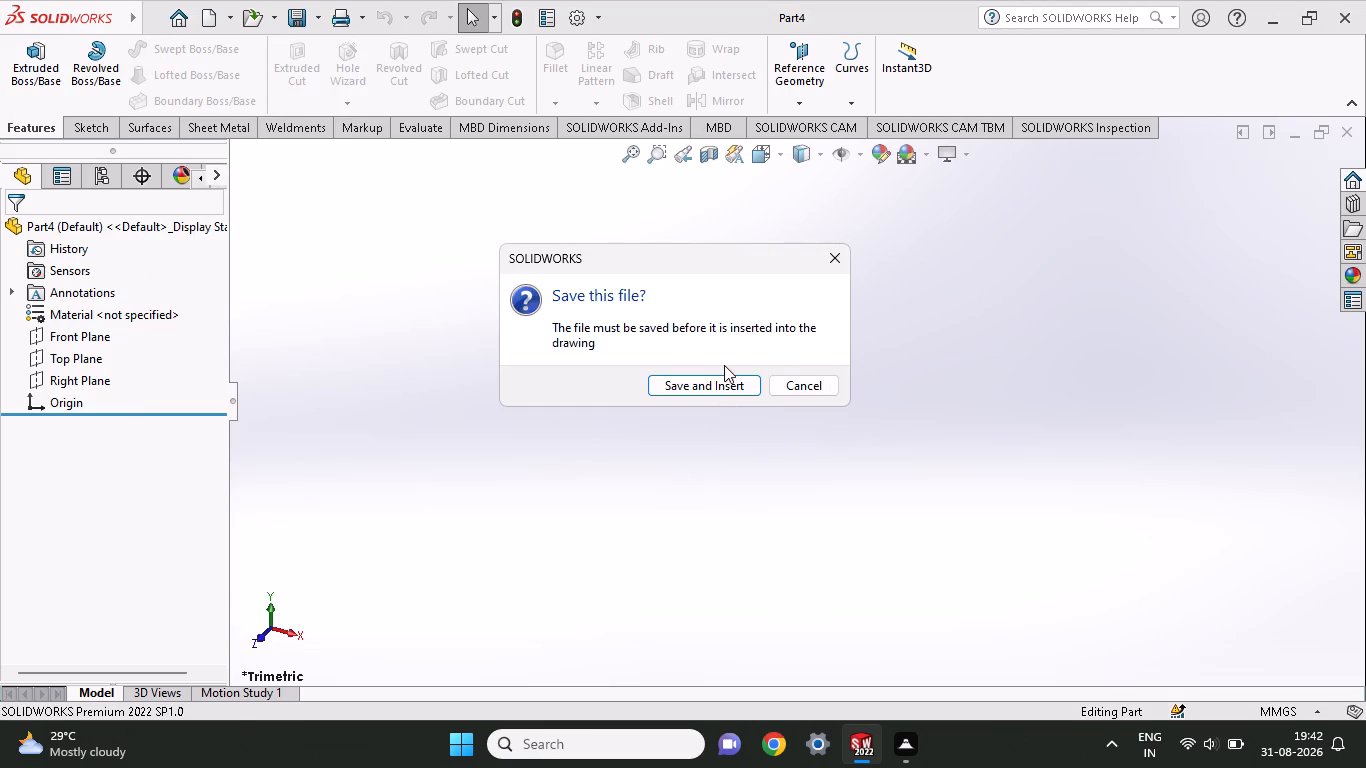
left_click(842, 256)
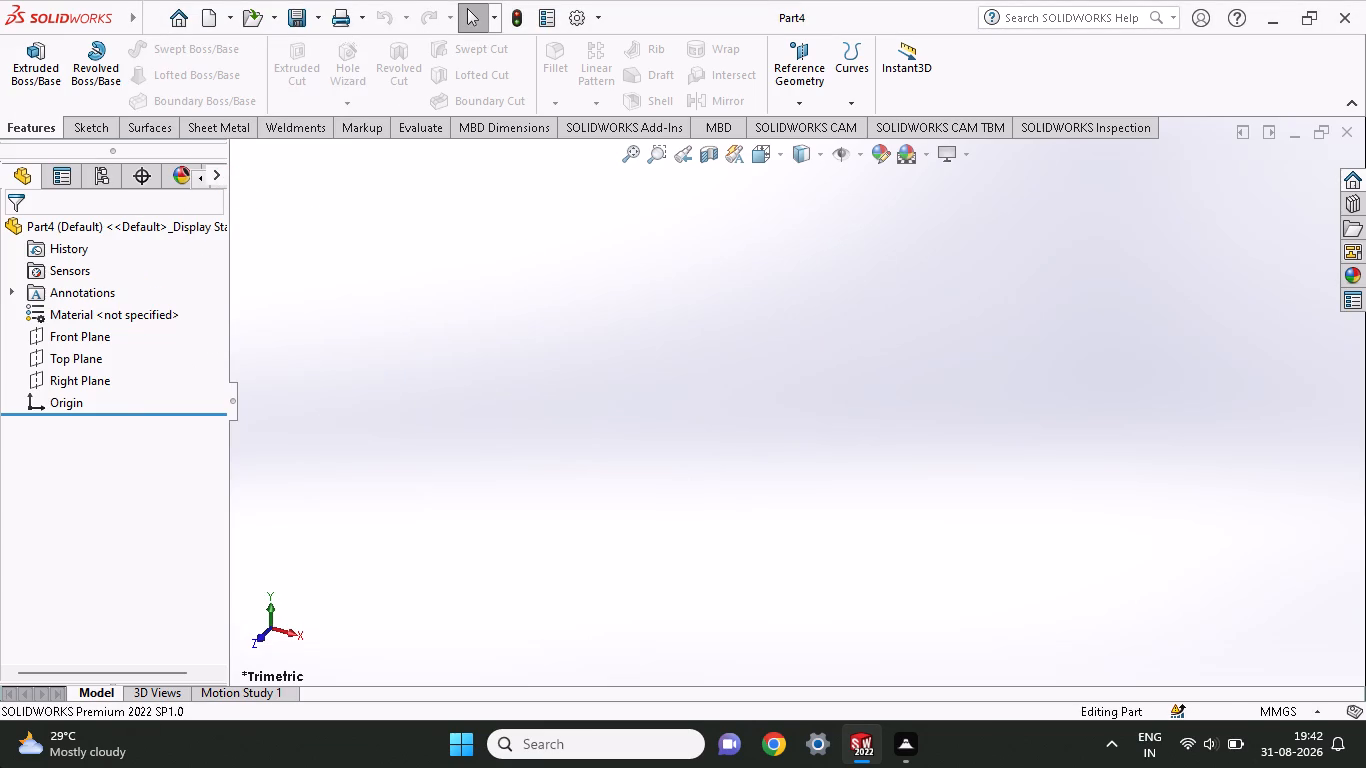
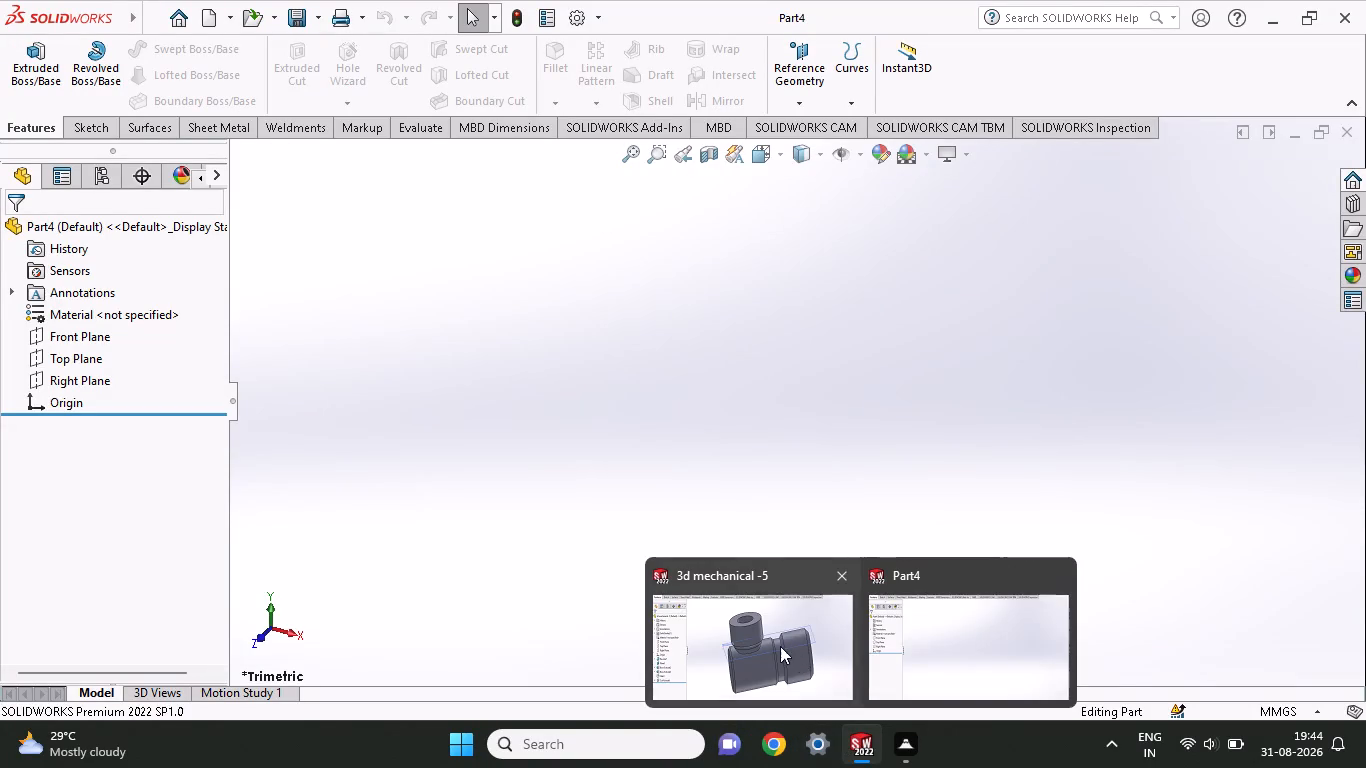
Switch to the 3d mechanical -5 part and start a new drawing from it.
left_click(780, 646)
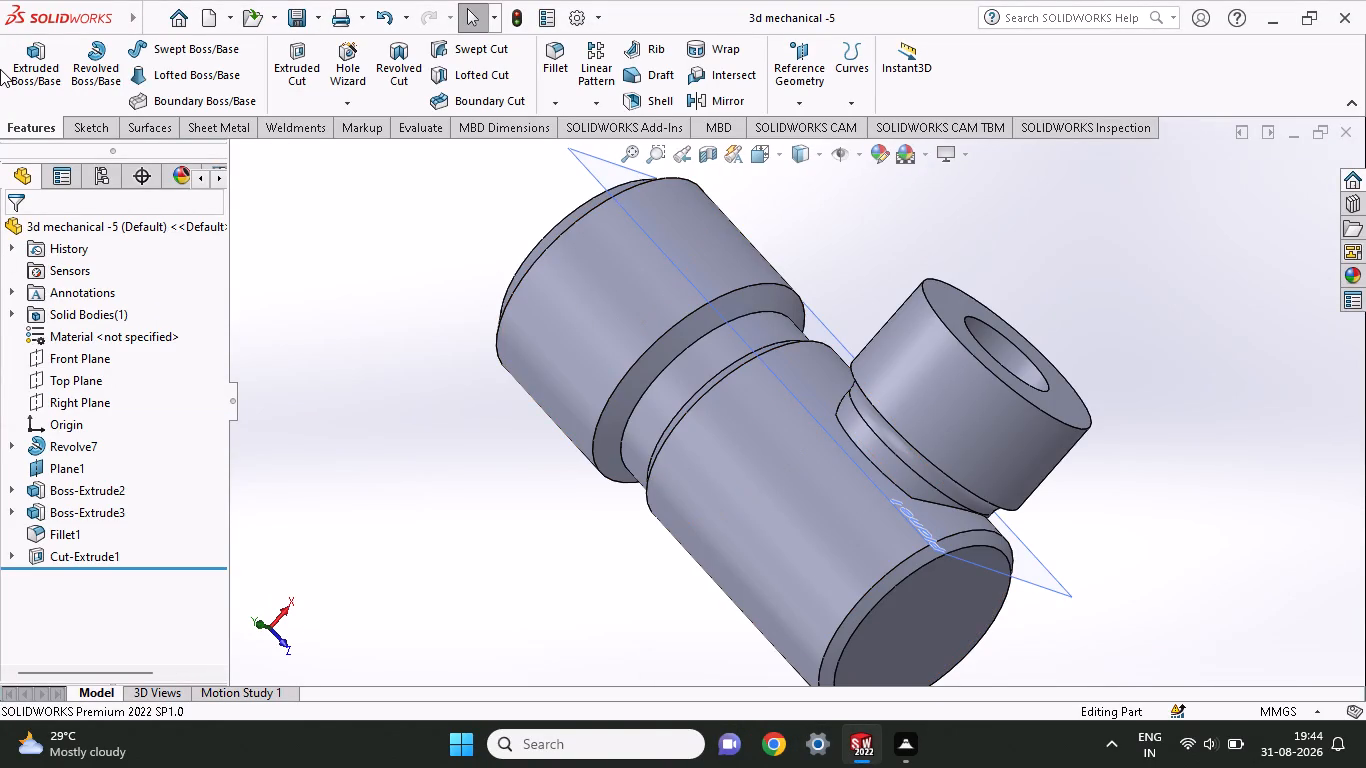
left_click(226, 27)
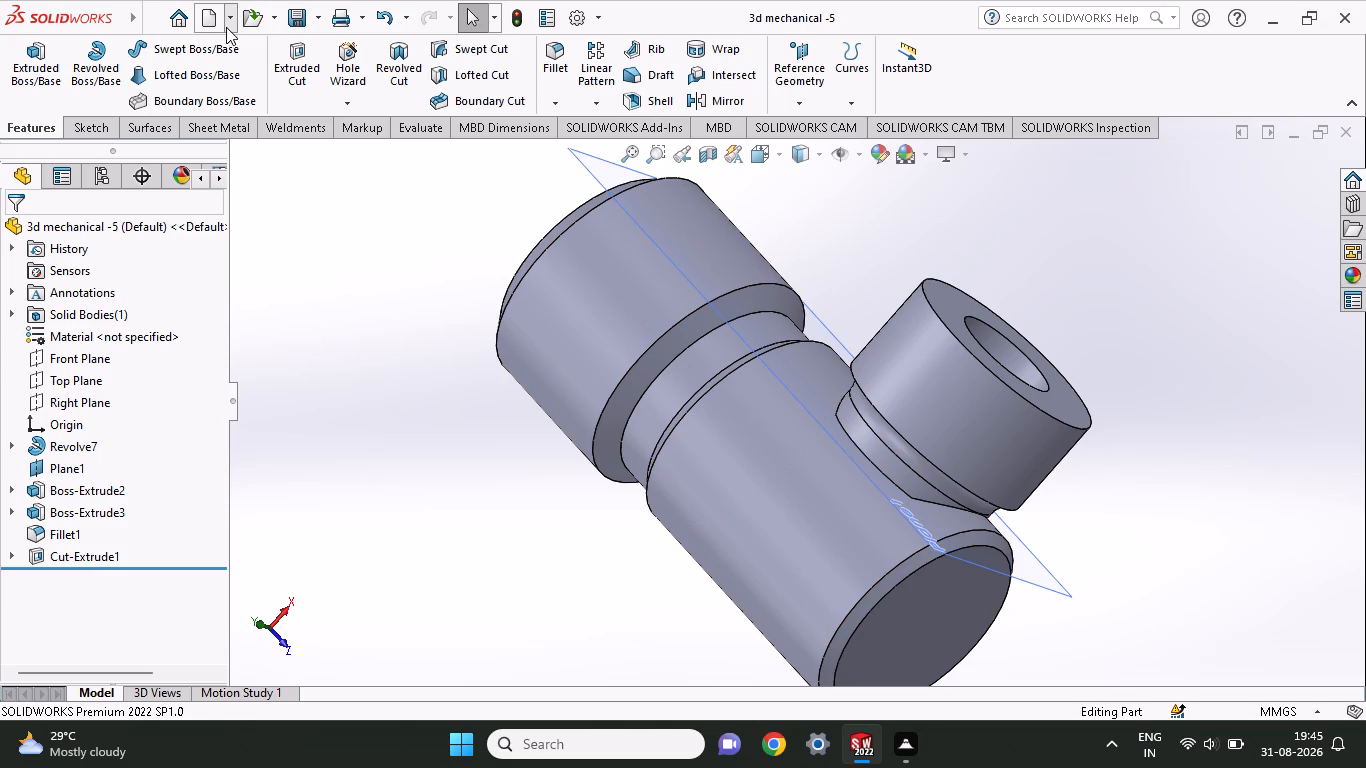
left_click(245, 78)
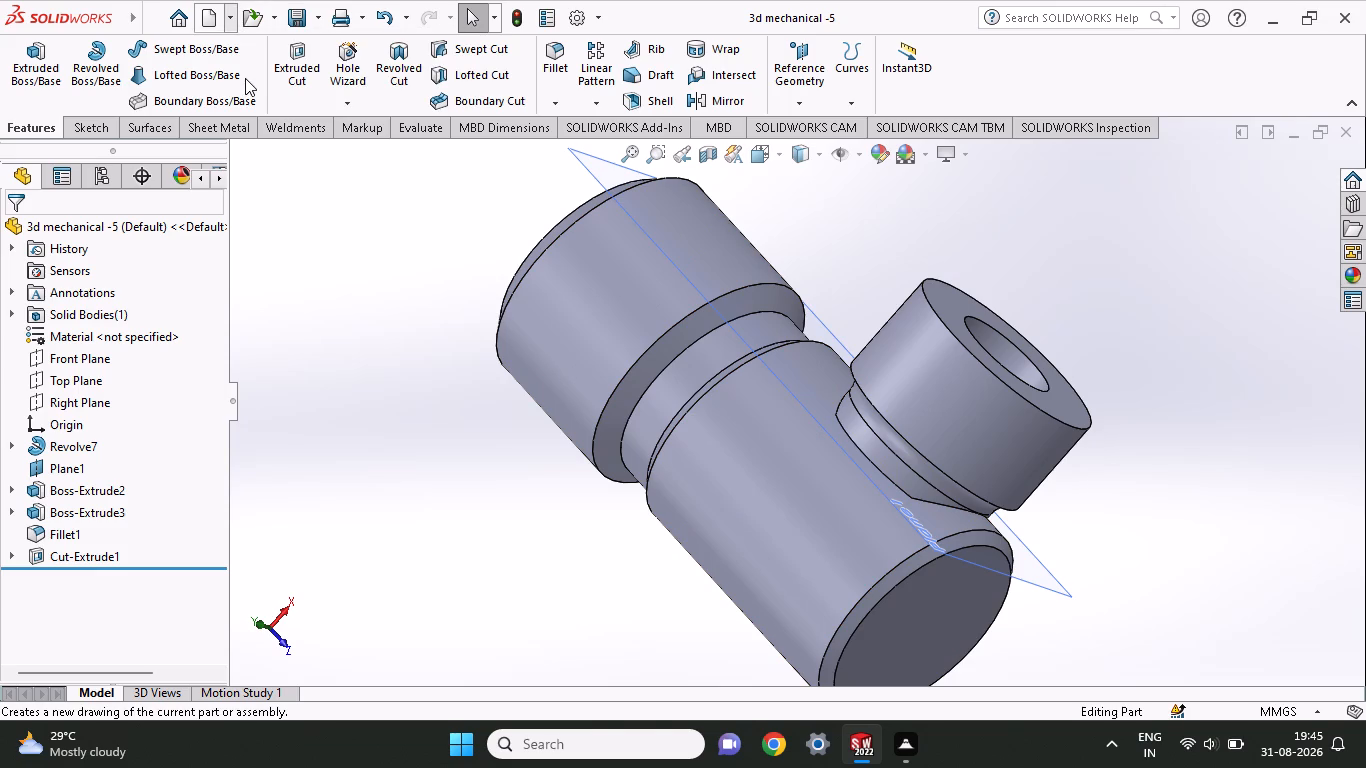
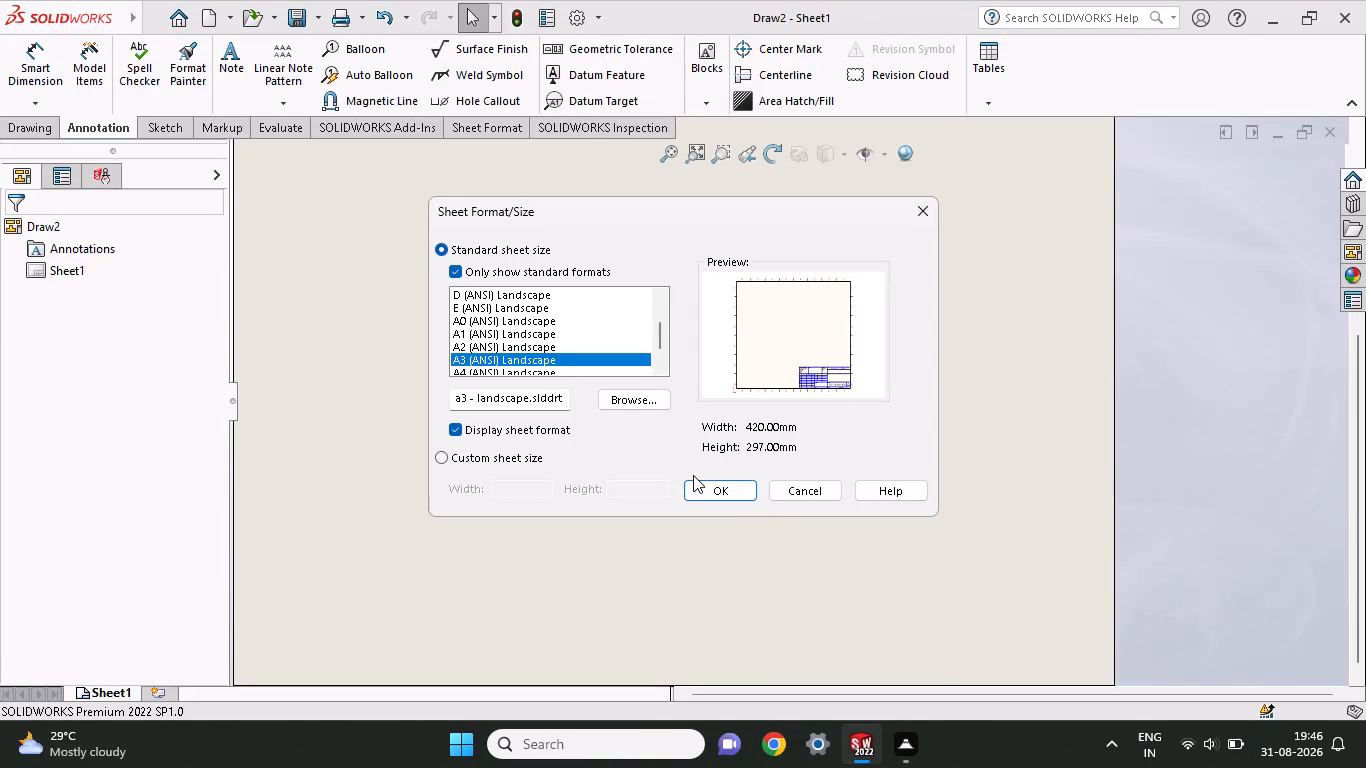
Create the drawing sheet with the standard A3 (ANSI) Landscape format.
left_click(695, 479)
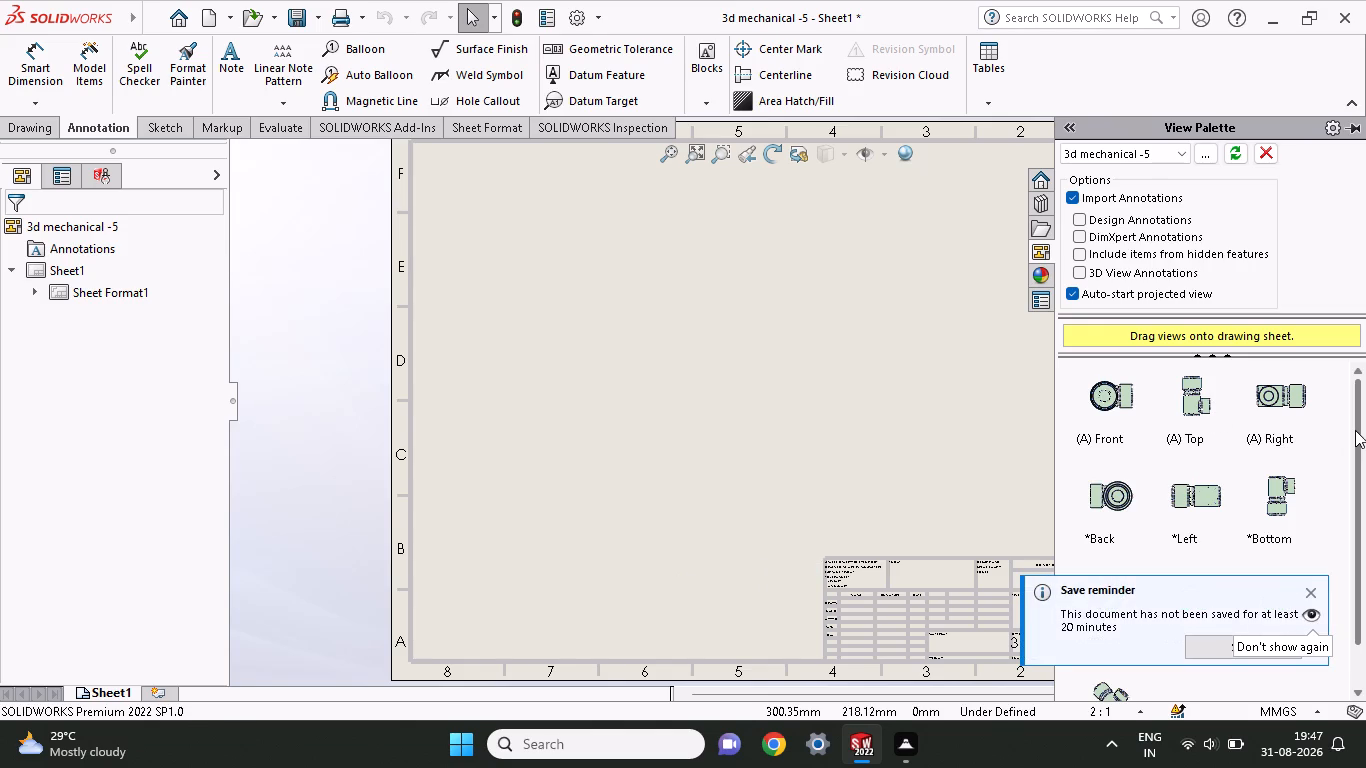
Place the part's Top view in the upper-left area of the A3 sheet, without adding any projected views.
left_click_drag(1355, 430, 1365, 521)
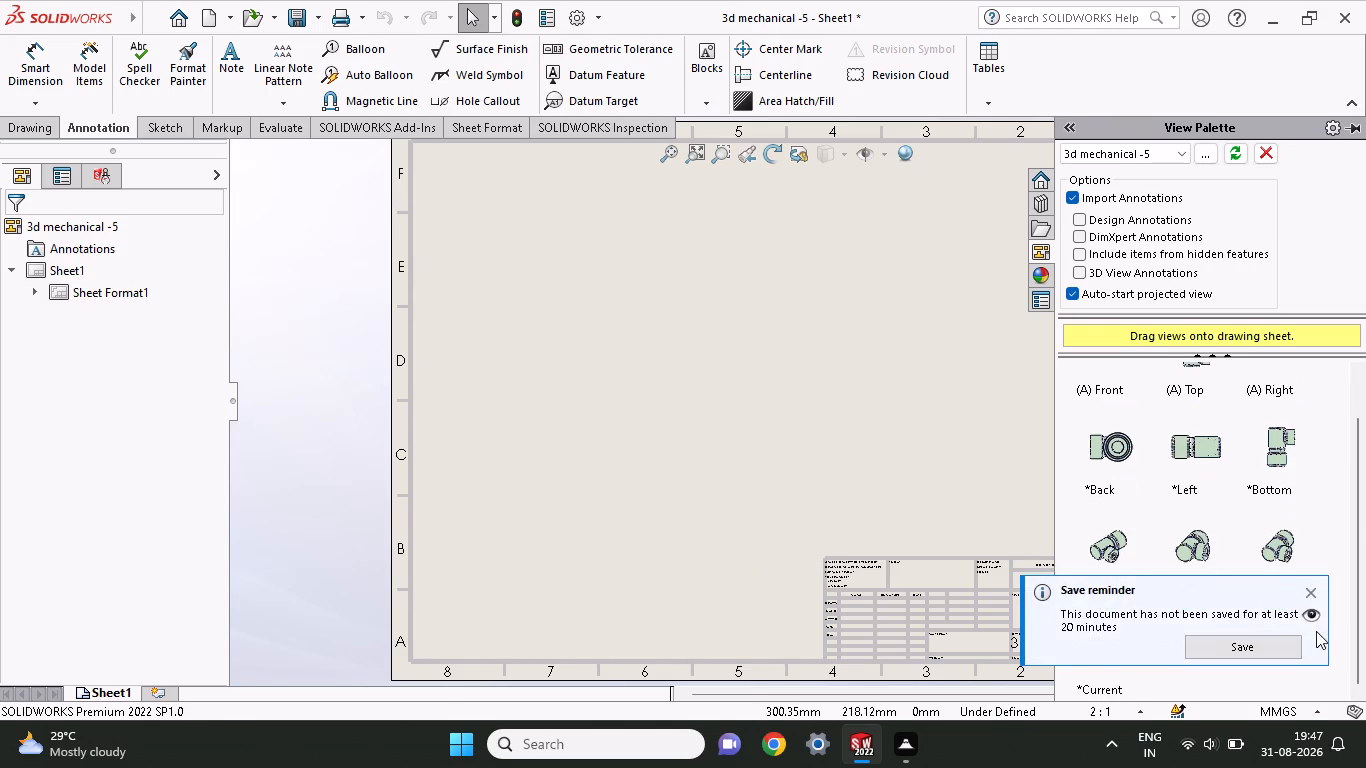
left_click(1326, 594)
left_click(1303, 594)
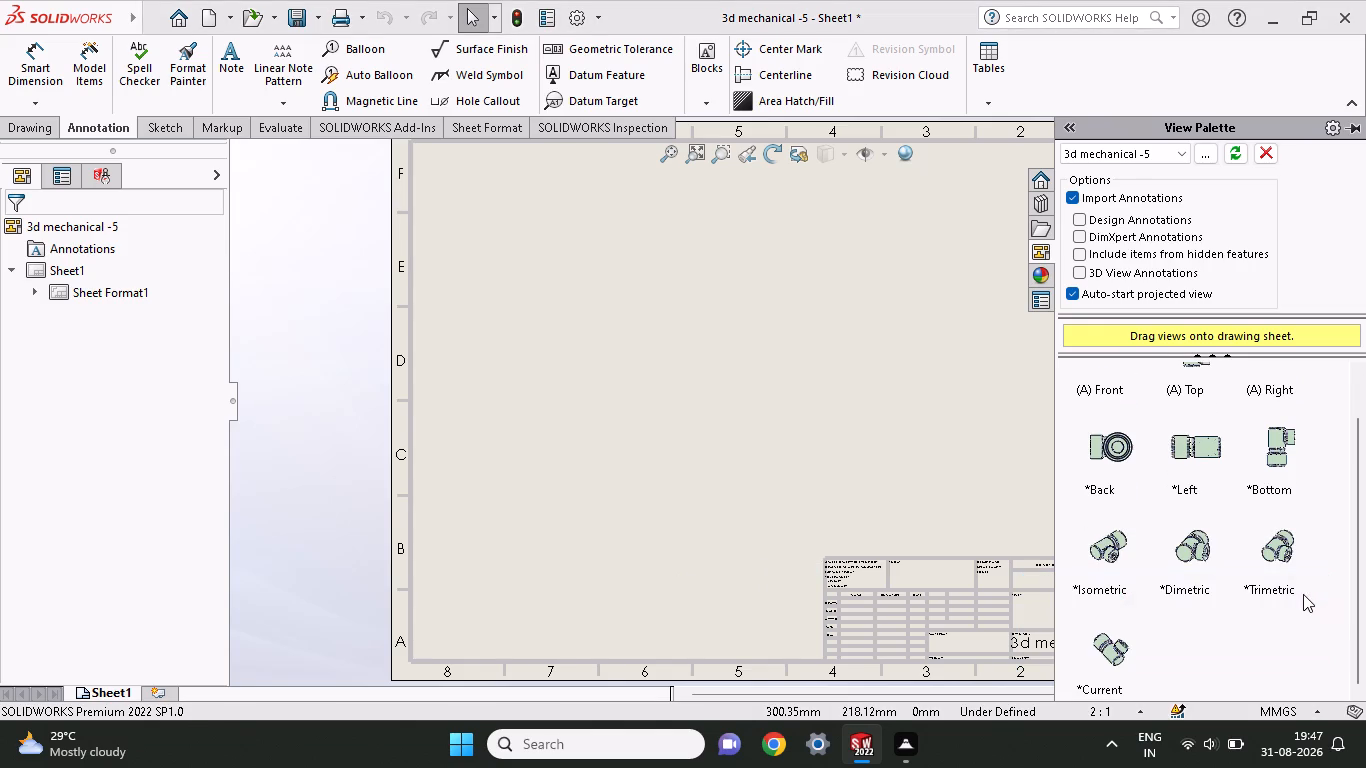
left_click_drag(1359, 513, 1365, 610)
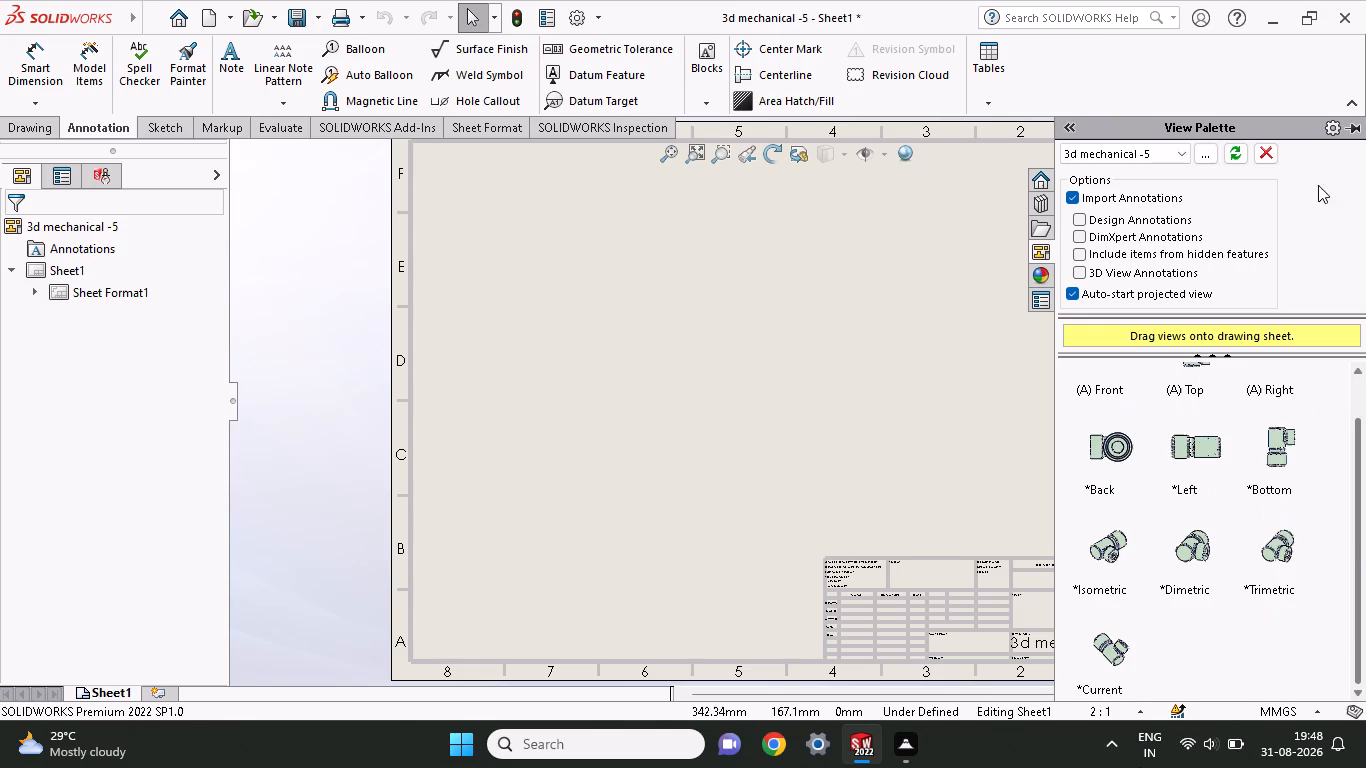
left_click_drag(1361, 551, 1362, 467)
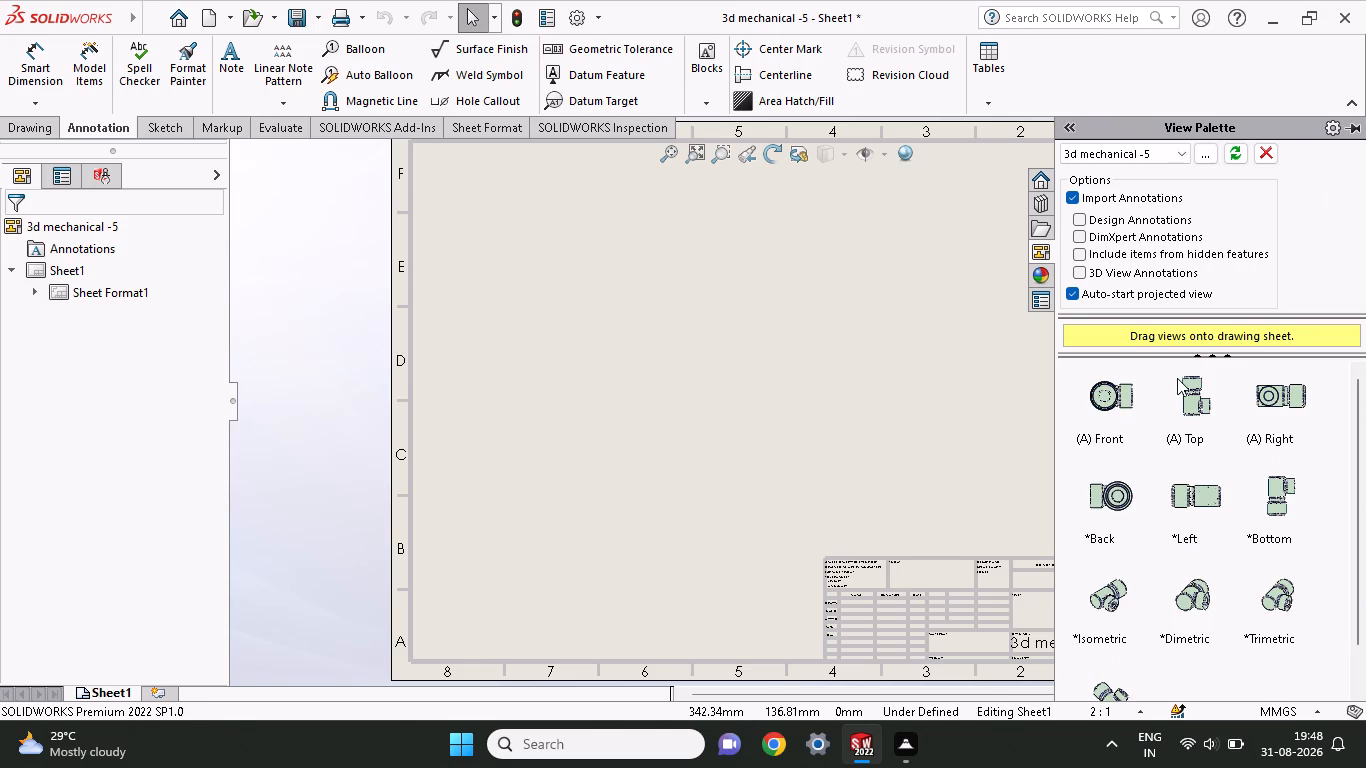
left_click_drag(1192, 396, 723, 341)
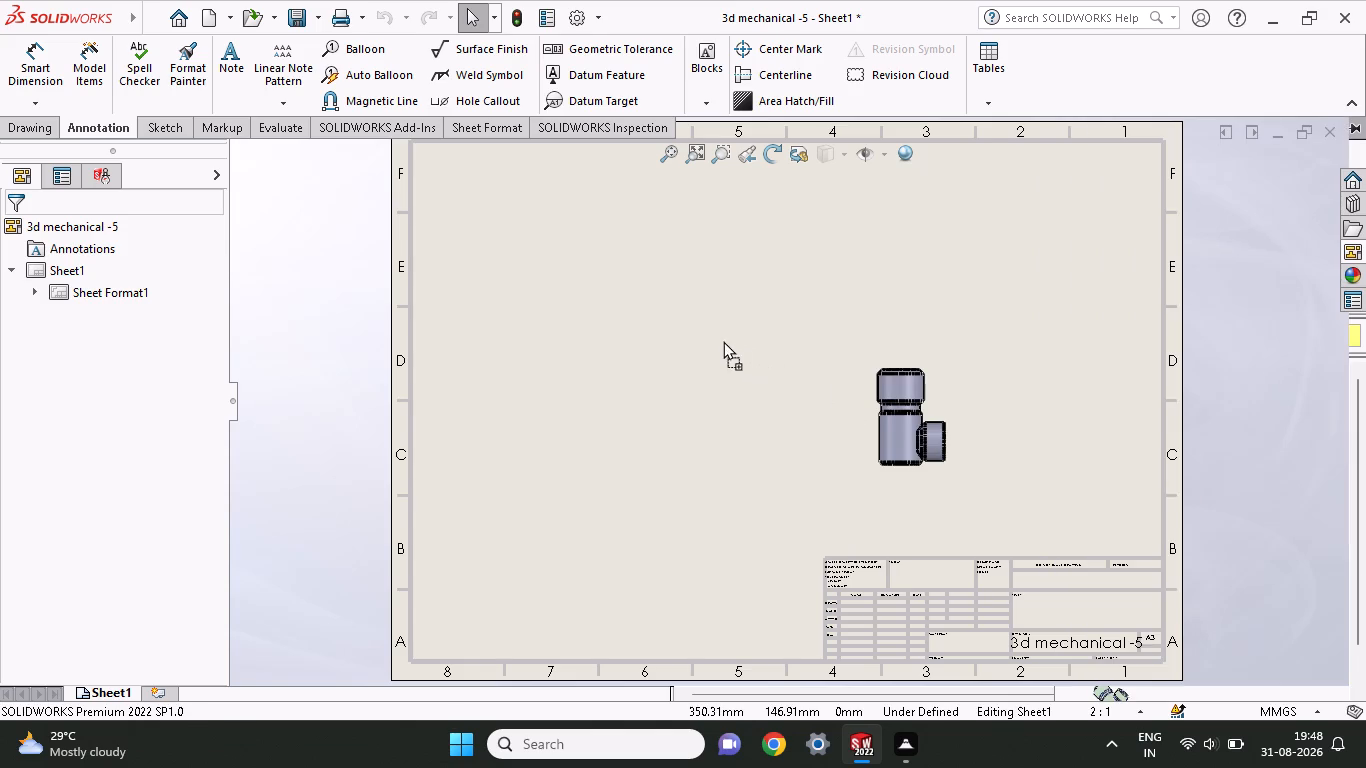
left_click_drag(723, 341, 605, 280)
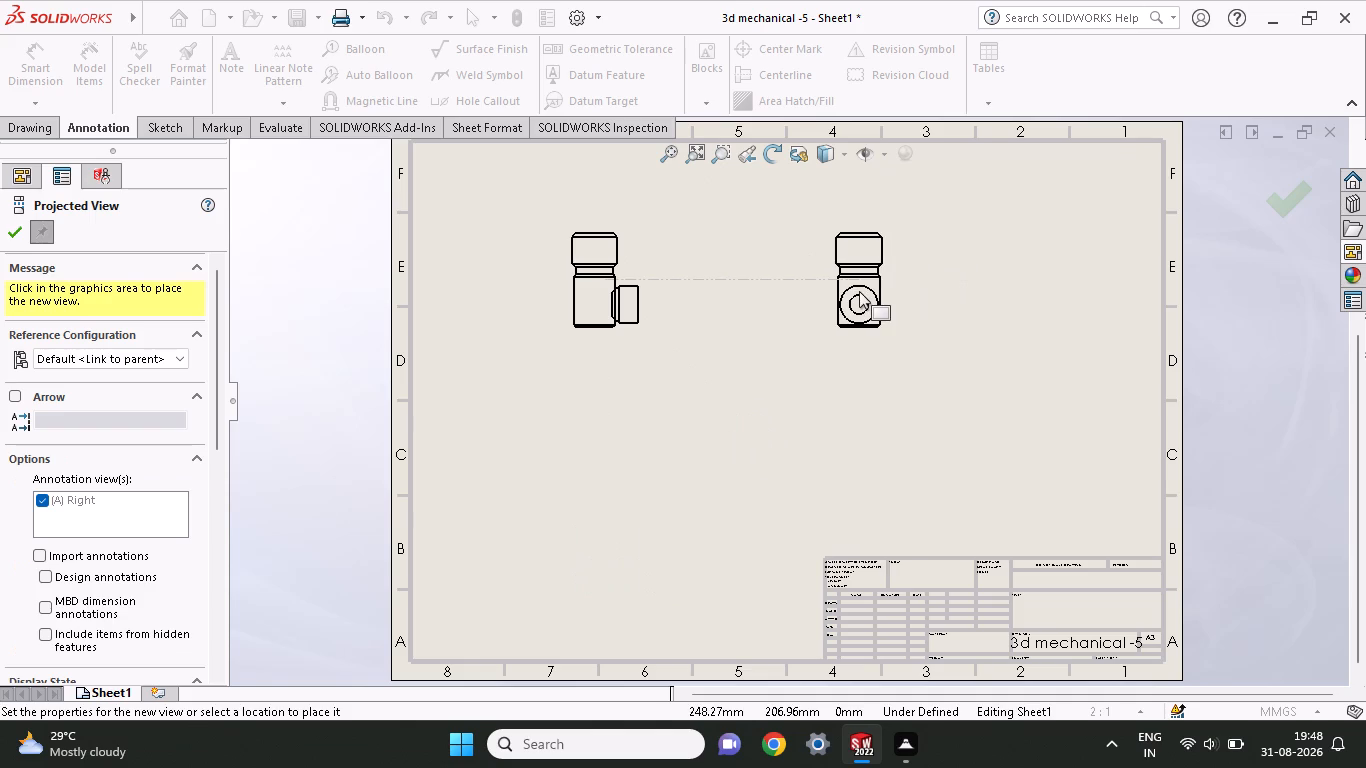
key("Escape")
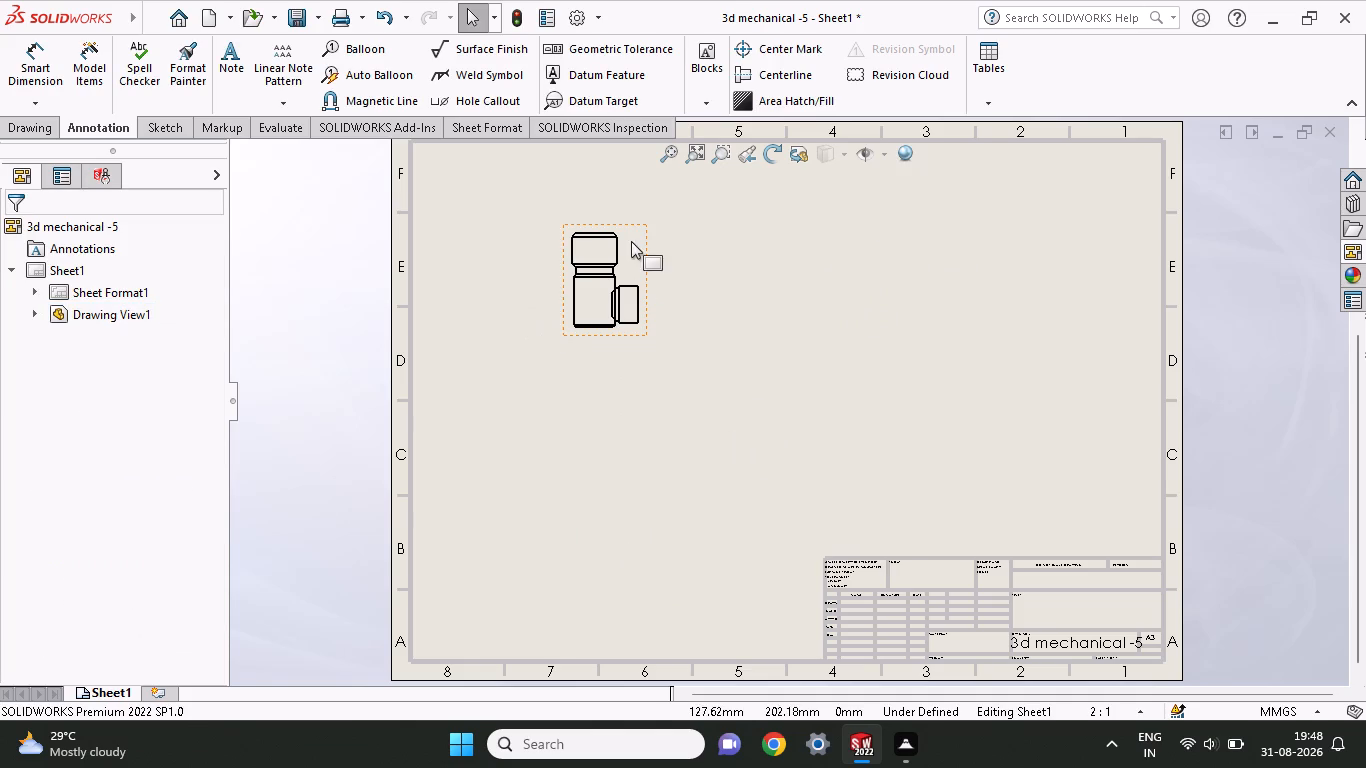
Reposition the placed top view near zone E6 in the upper part of the sheet.
left_click_drag(639, 223, 602, 241)
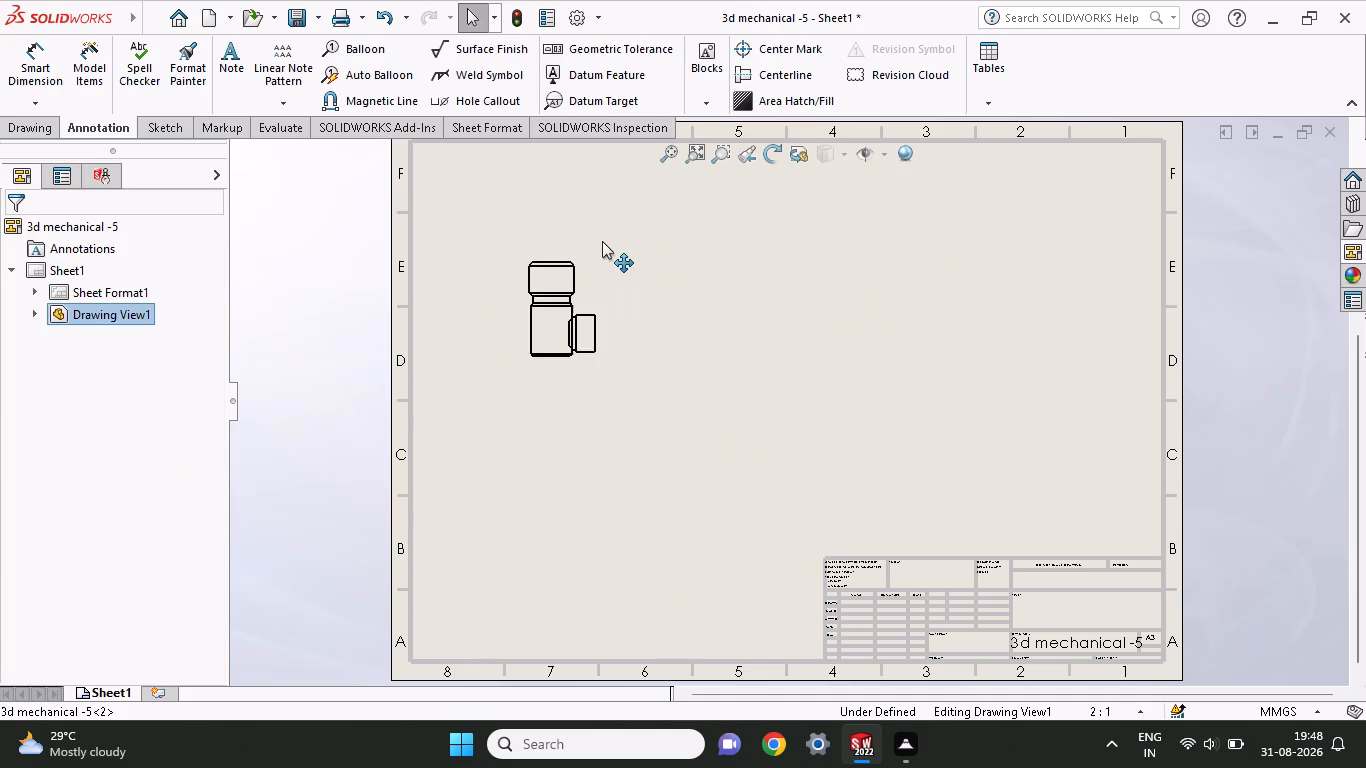
left_click_drag(602, 241, 703, 262)
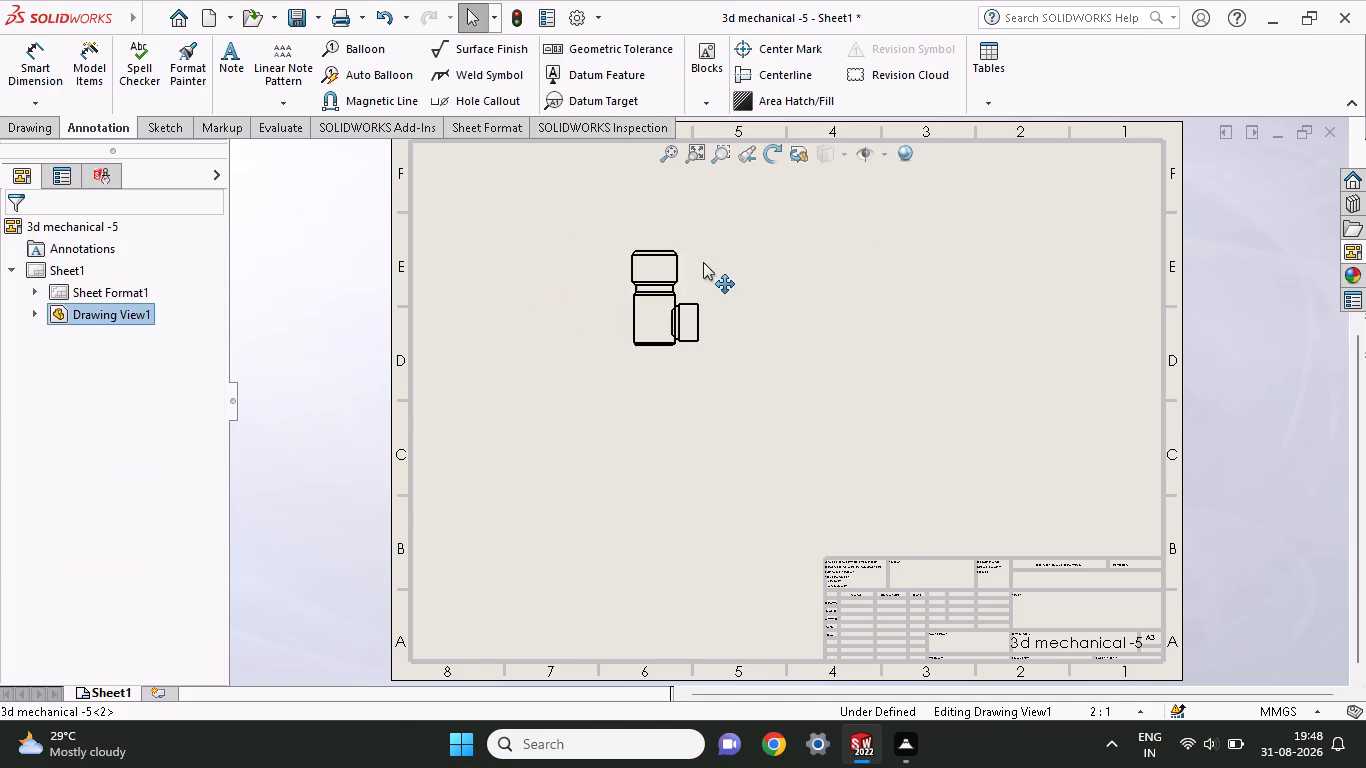
left_click_drag(703, 262, 688, 216)
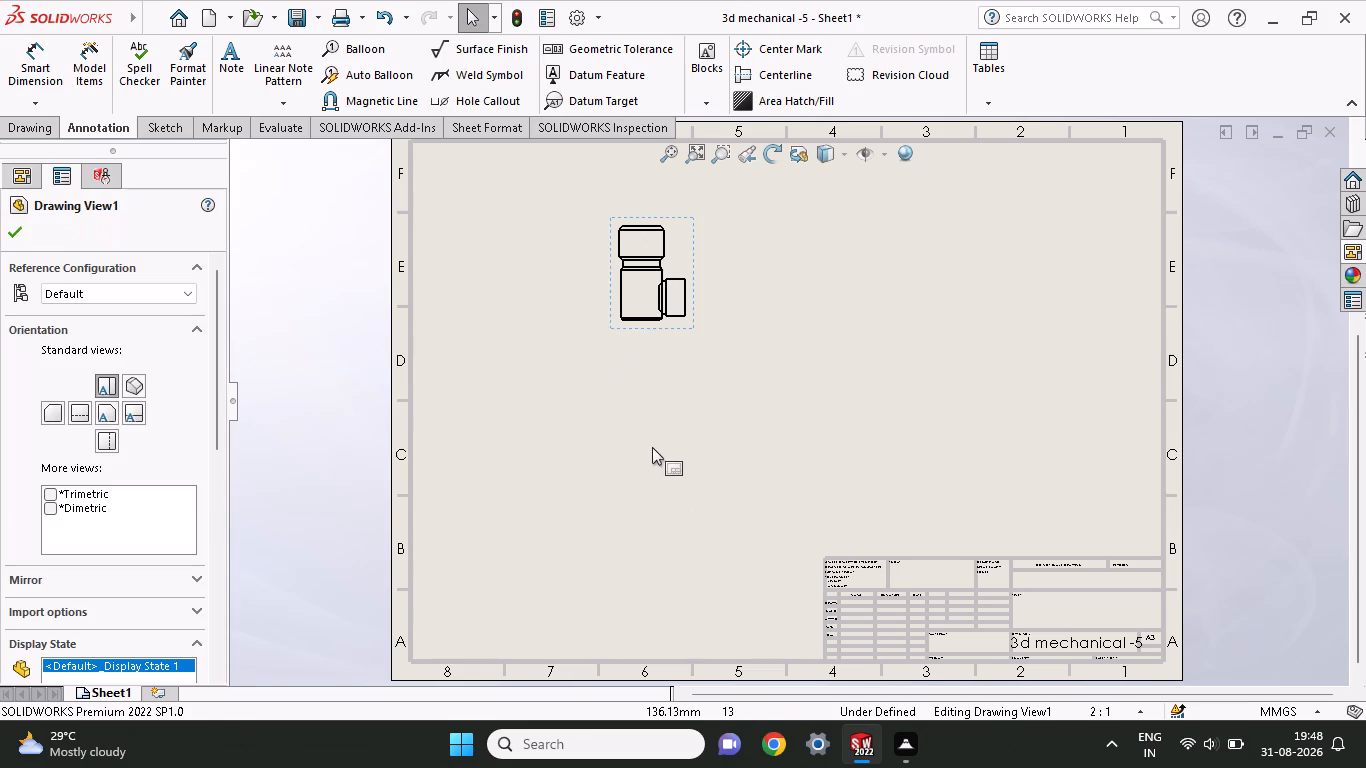
Open the SOLIDWORKS Resources for the drawing.
left_click(1355, 181)
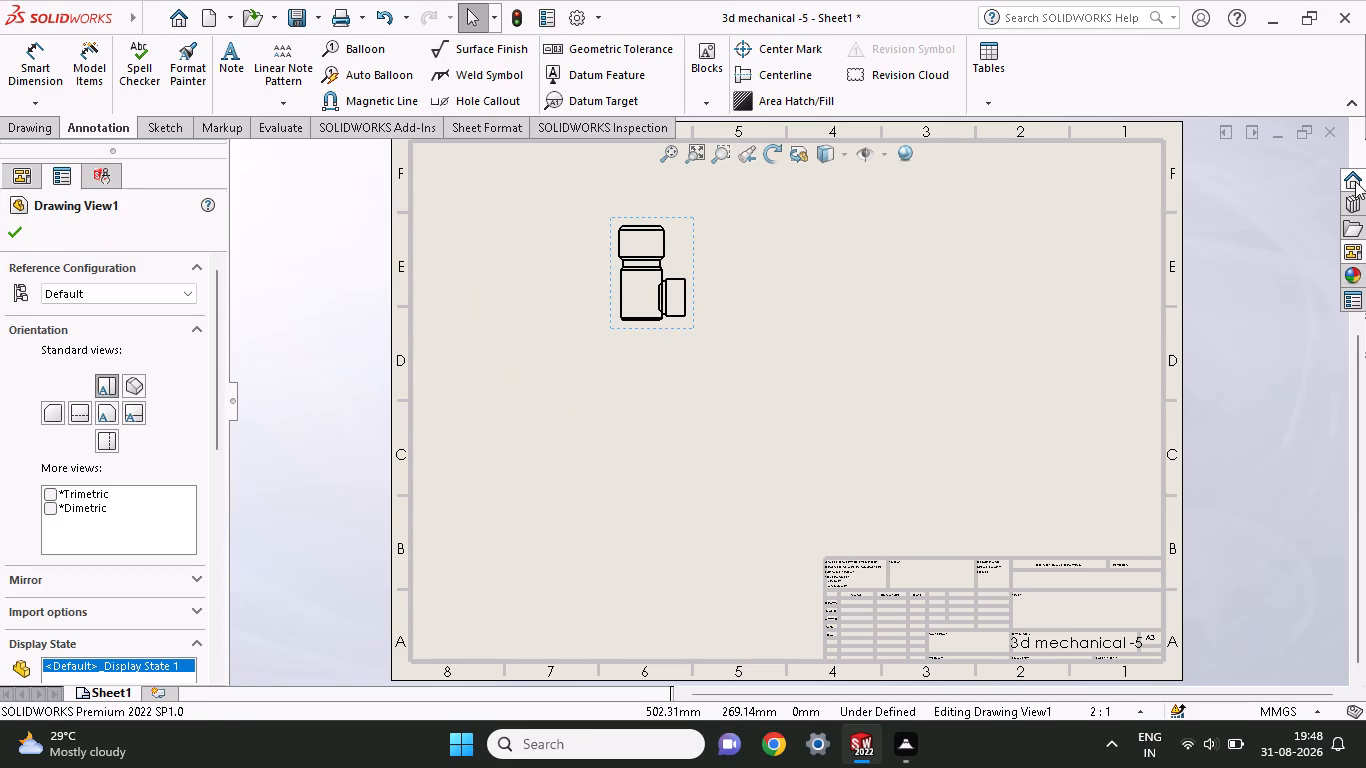
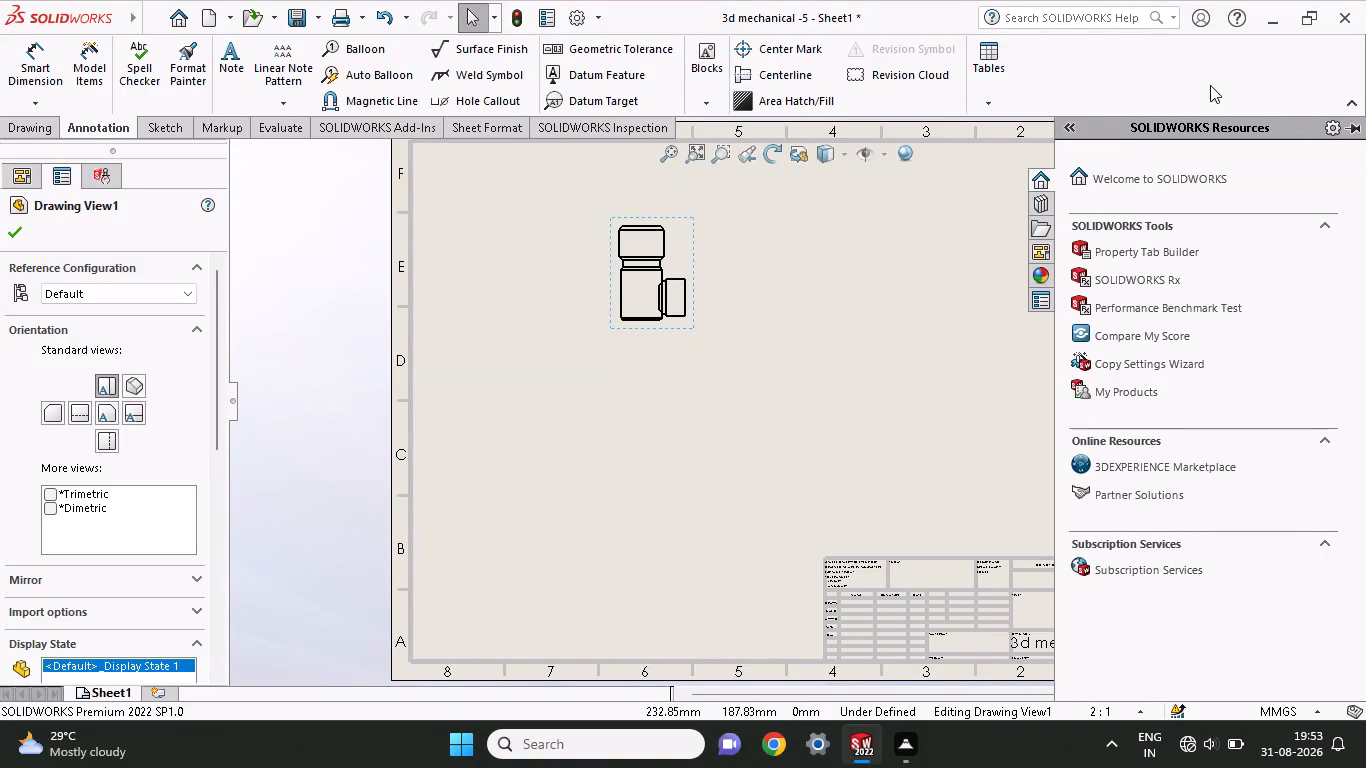
Place the part's Front view near zone E3 of the sheet, with a pictorial projected view from it near zone D2.
left_click(1033, 202)
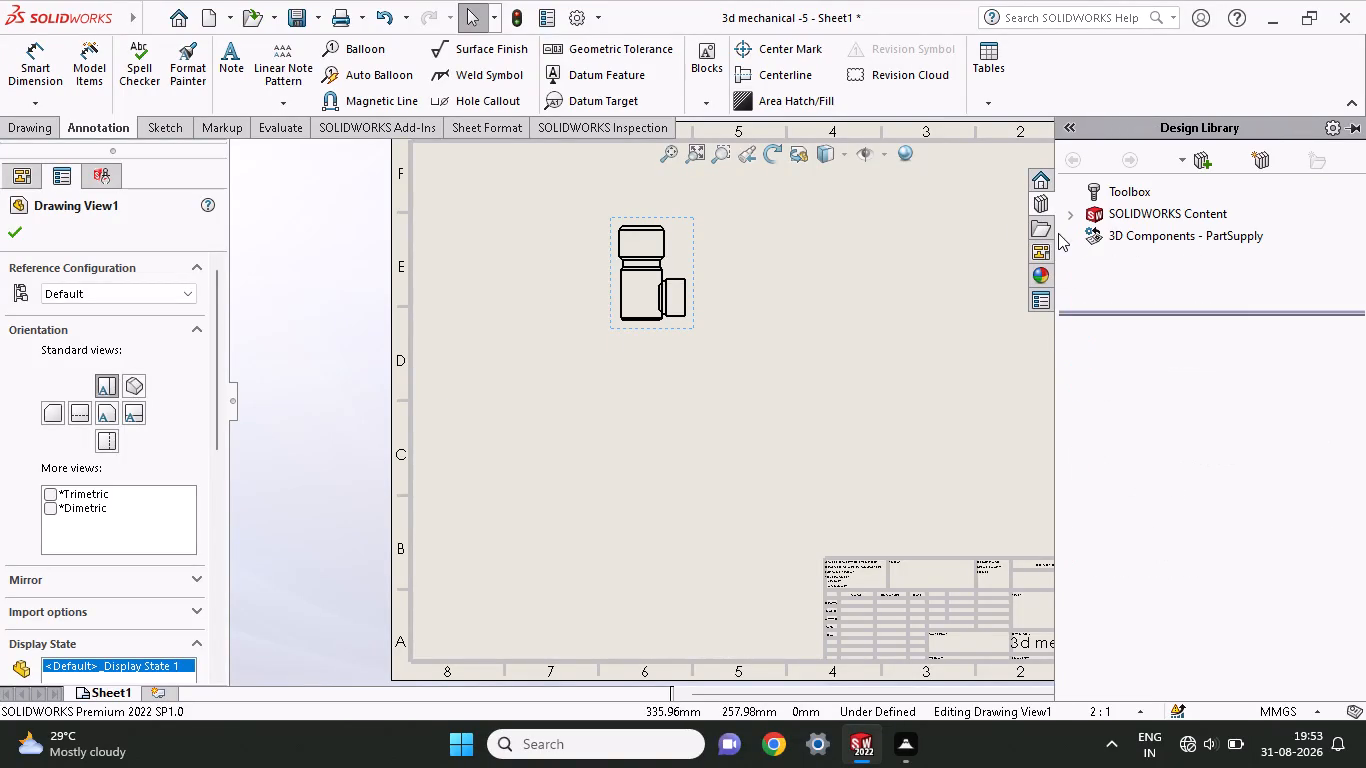
left_click(1046, 237)
left_click(1047, 251)
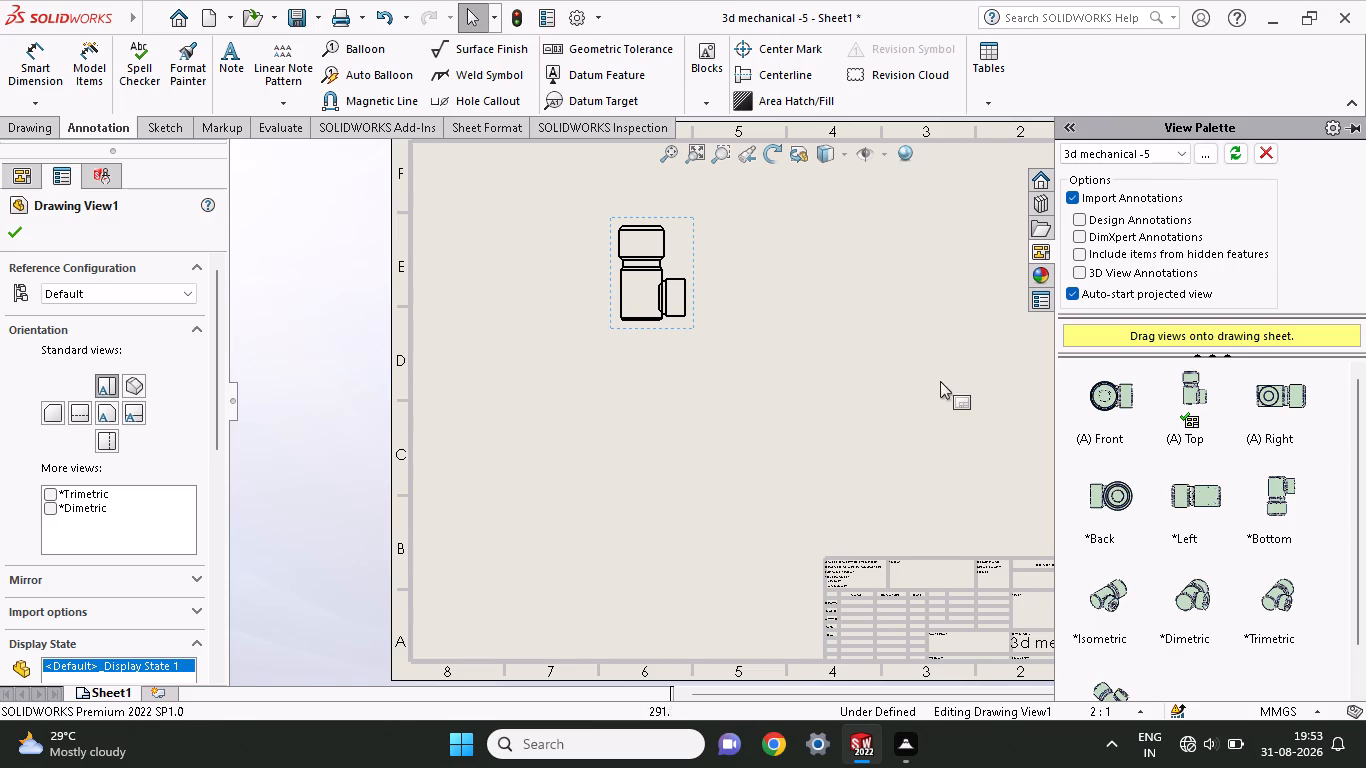
left_click_drag(1131, 392, 606, 165)
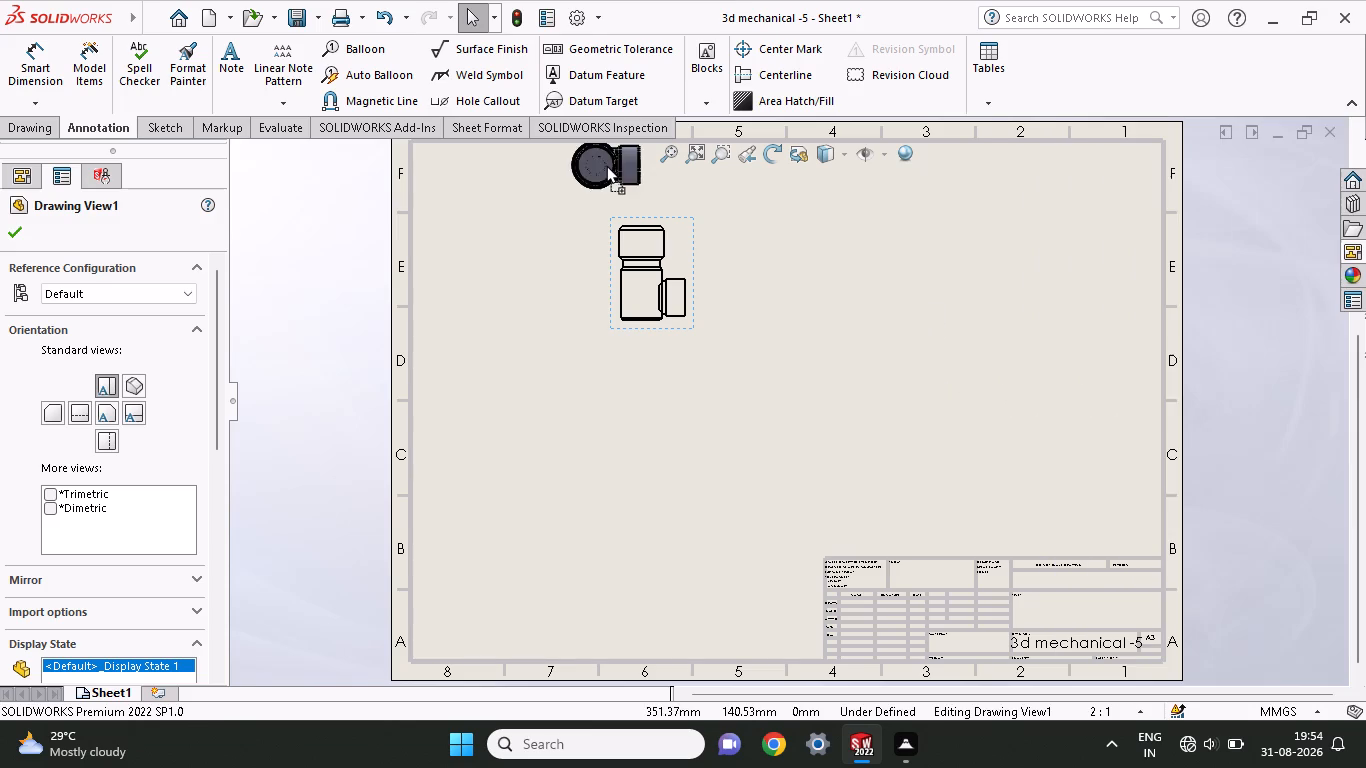
left_click_drag(606, 165, 940, 275)
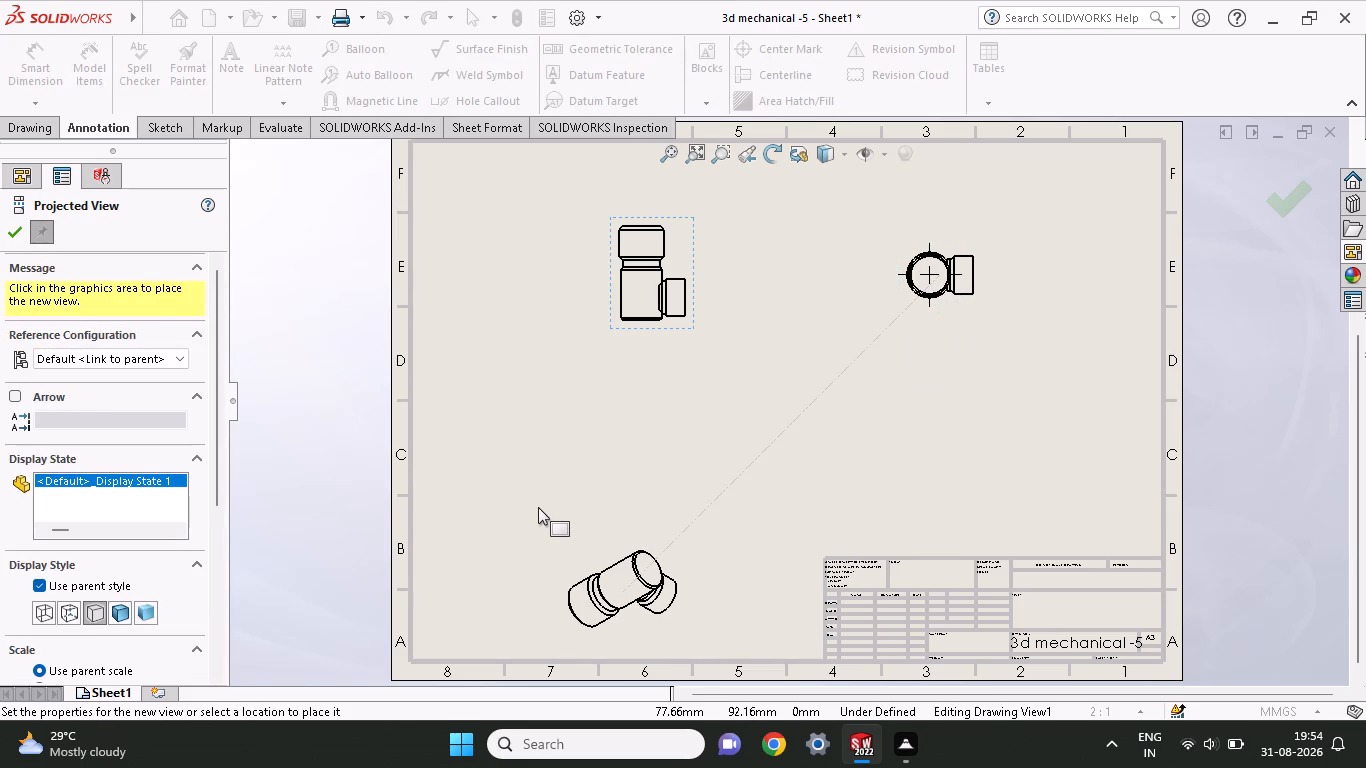
left_click(998, 422)
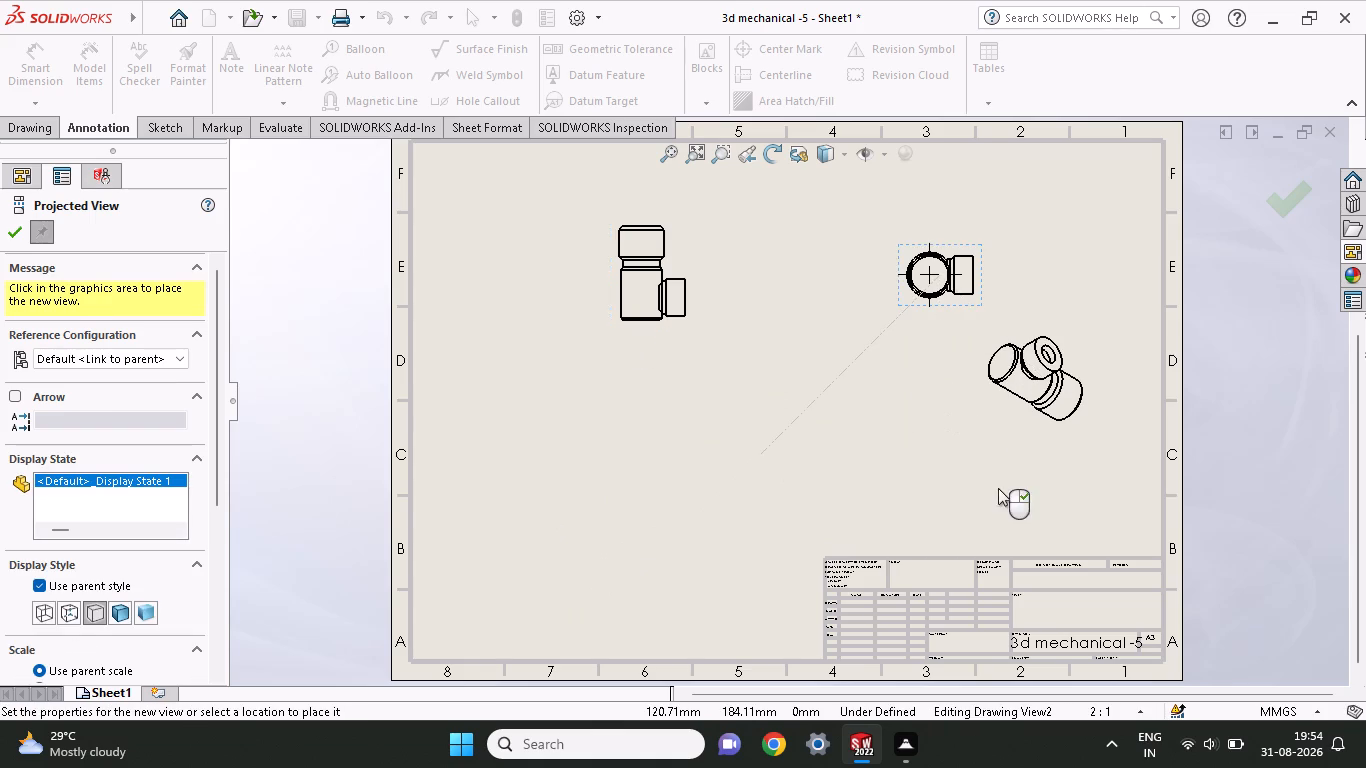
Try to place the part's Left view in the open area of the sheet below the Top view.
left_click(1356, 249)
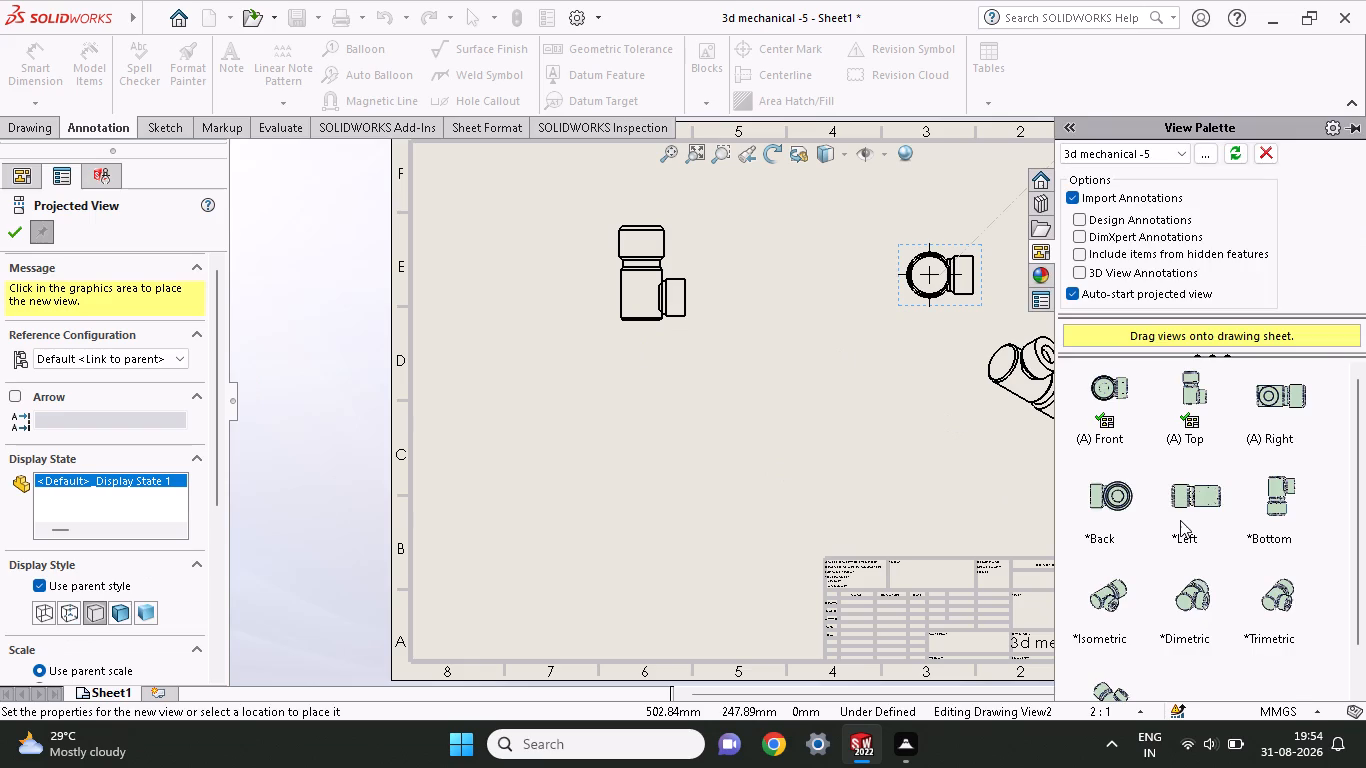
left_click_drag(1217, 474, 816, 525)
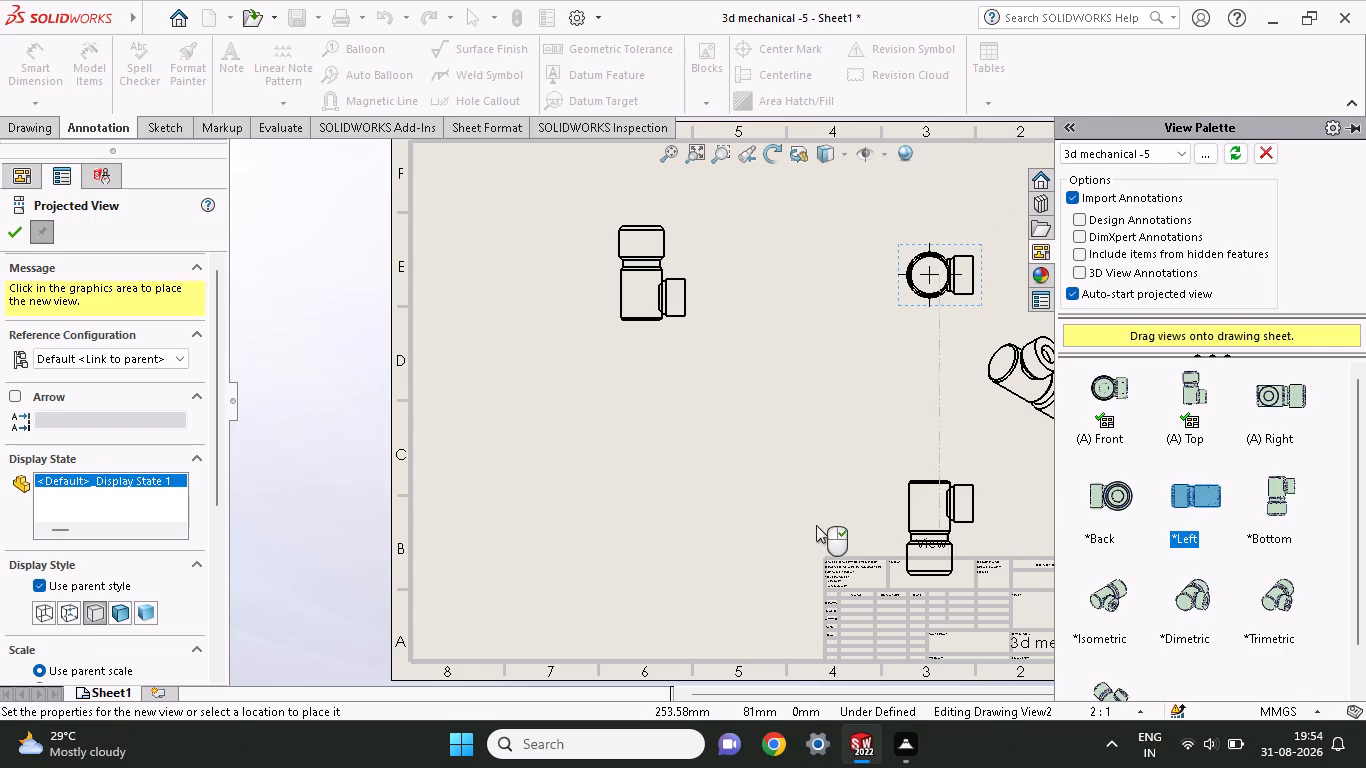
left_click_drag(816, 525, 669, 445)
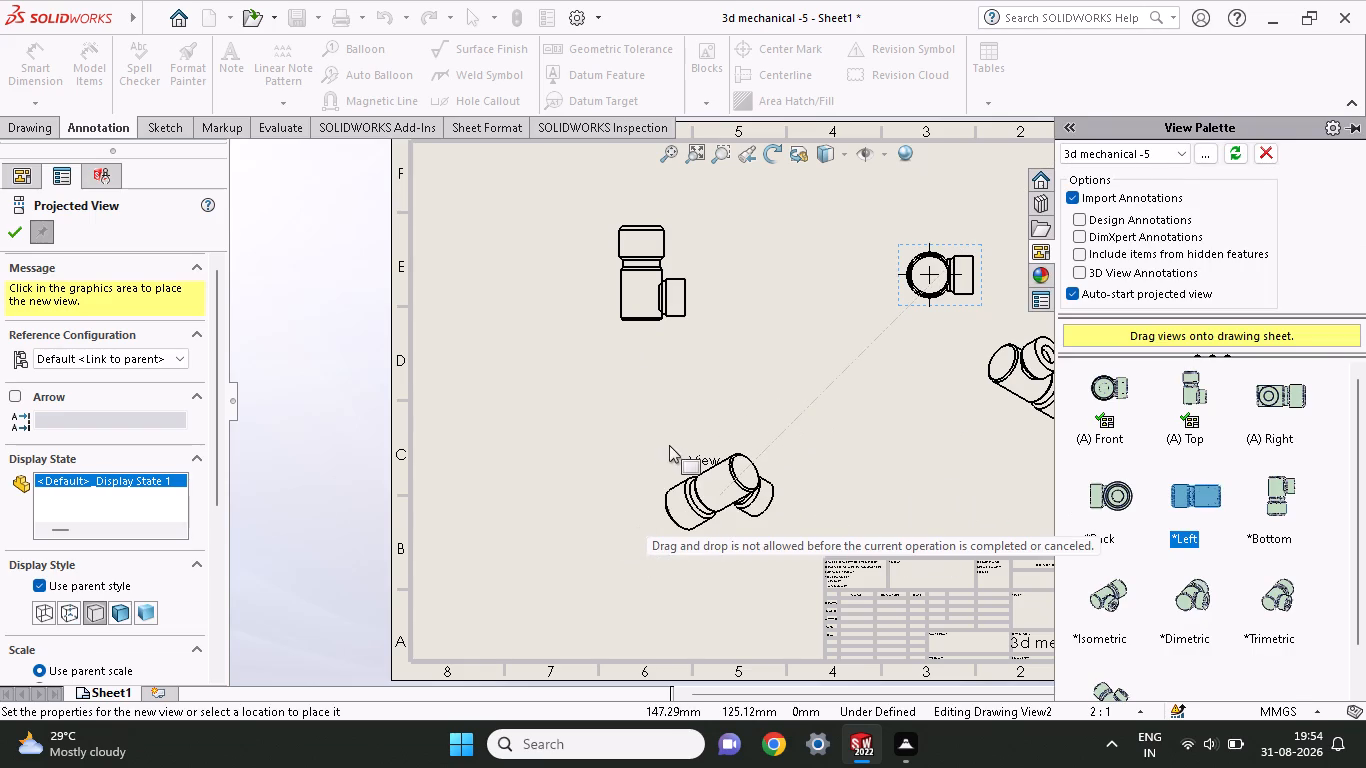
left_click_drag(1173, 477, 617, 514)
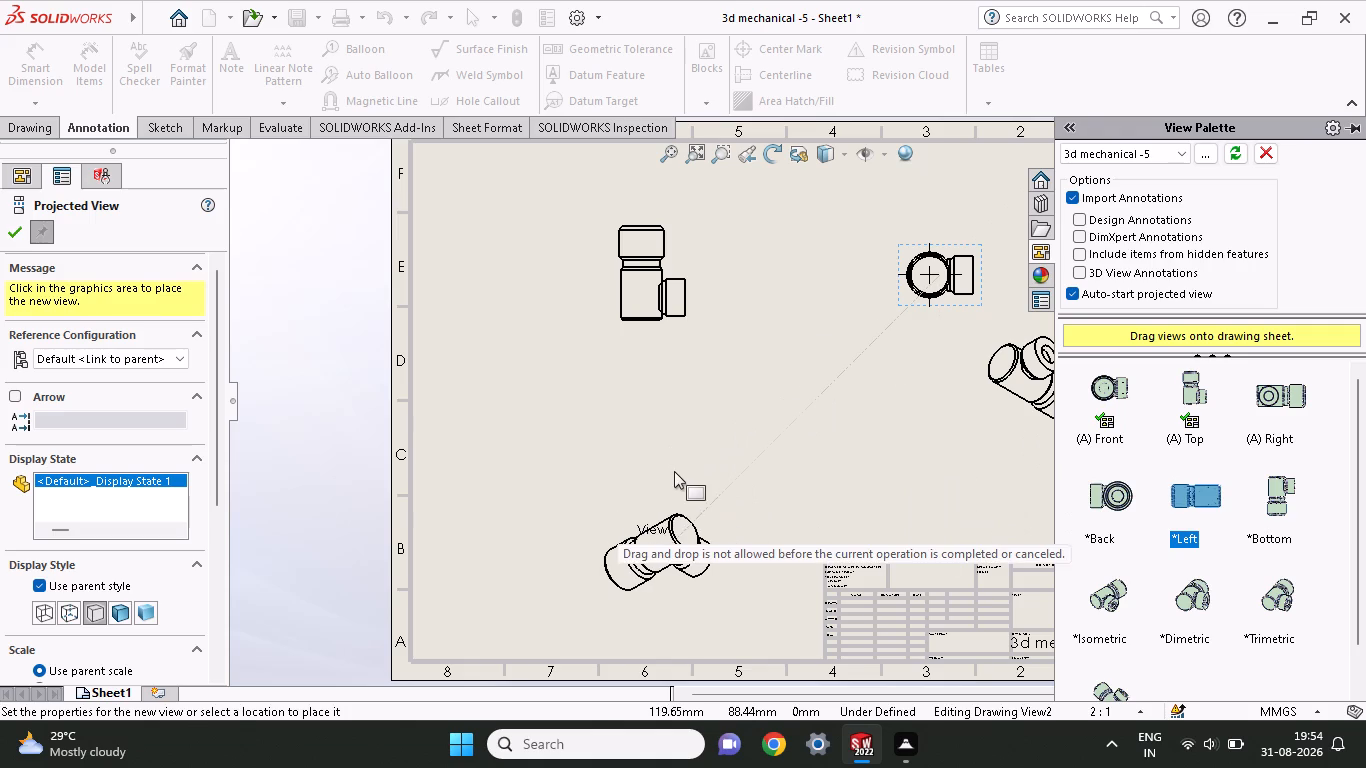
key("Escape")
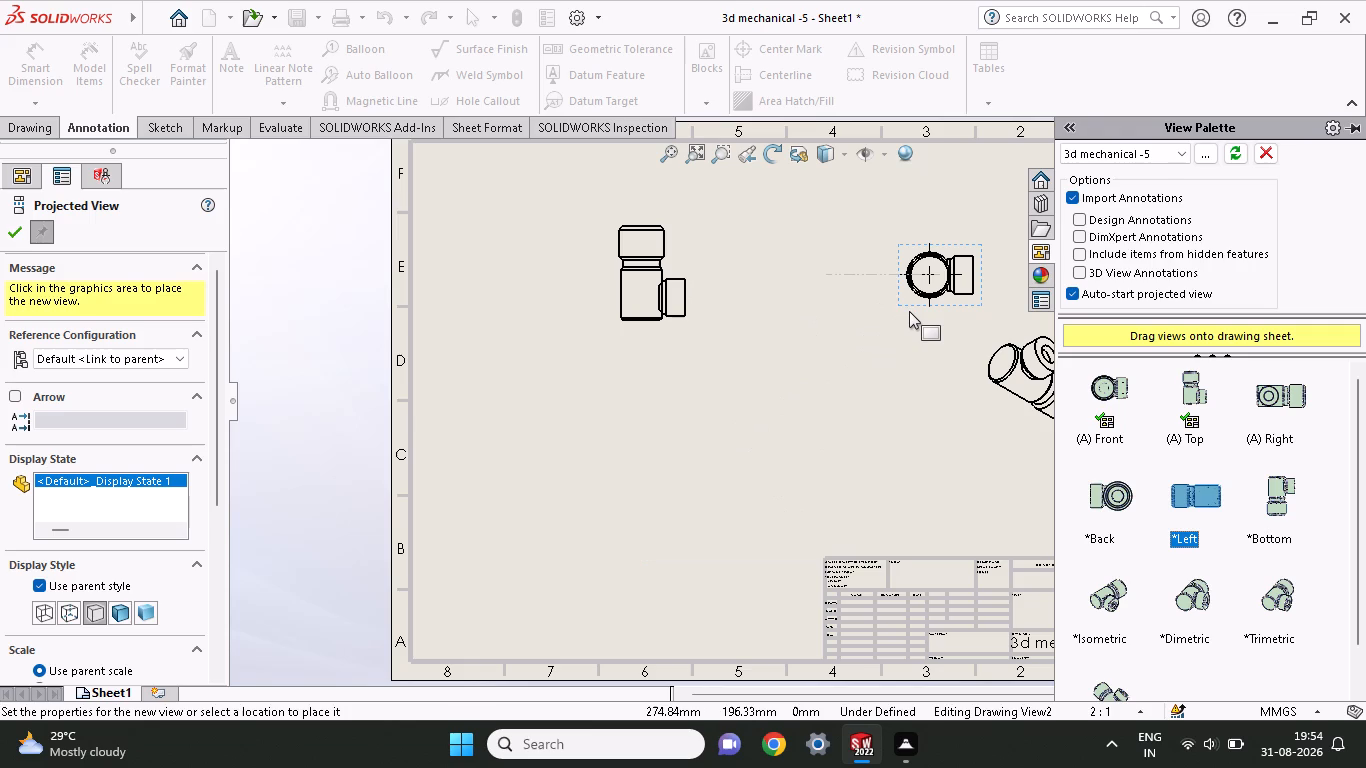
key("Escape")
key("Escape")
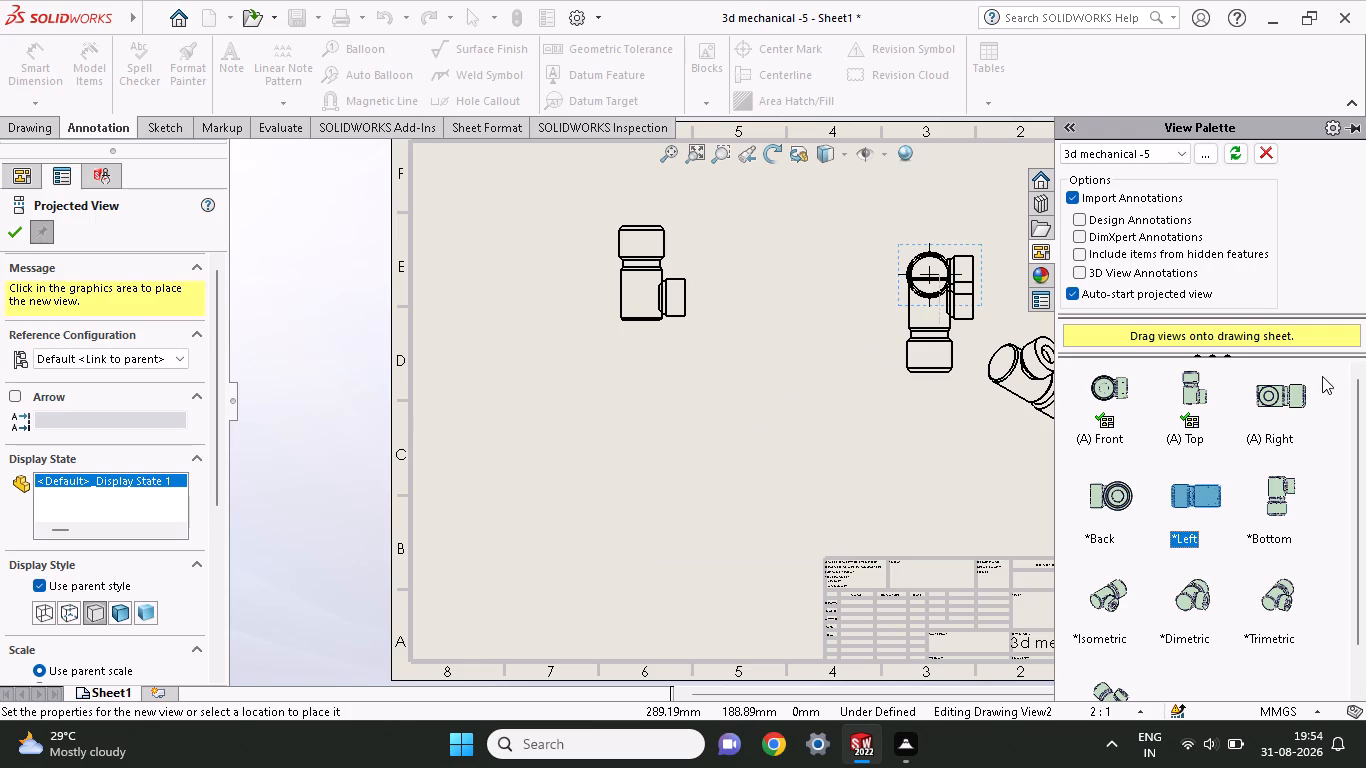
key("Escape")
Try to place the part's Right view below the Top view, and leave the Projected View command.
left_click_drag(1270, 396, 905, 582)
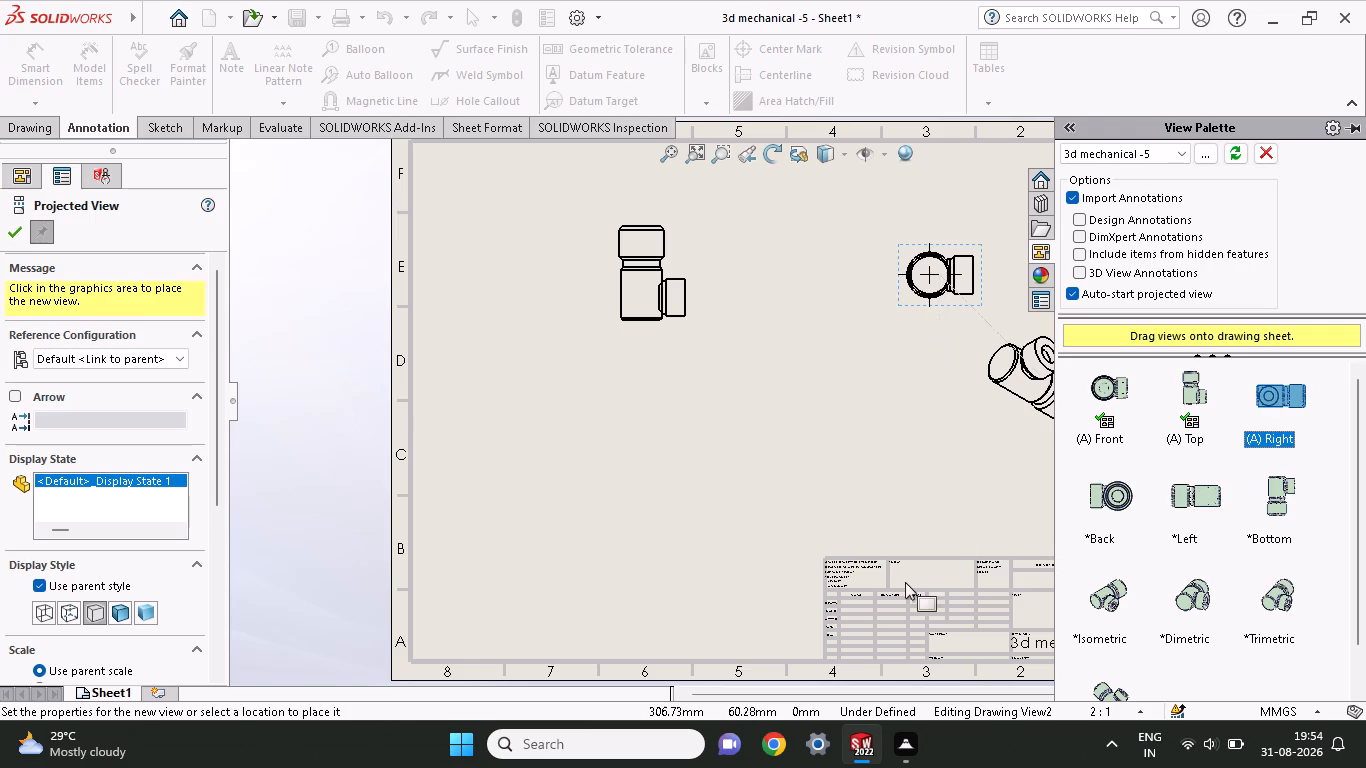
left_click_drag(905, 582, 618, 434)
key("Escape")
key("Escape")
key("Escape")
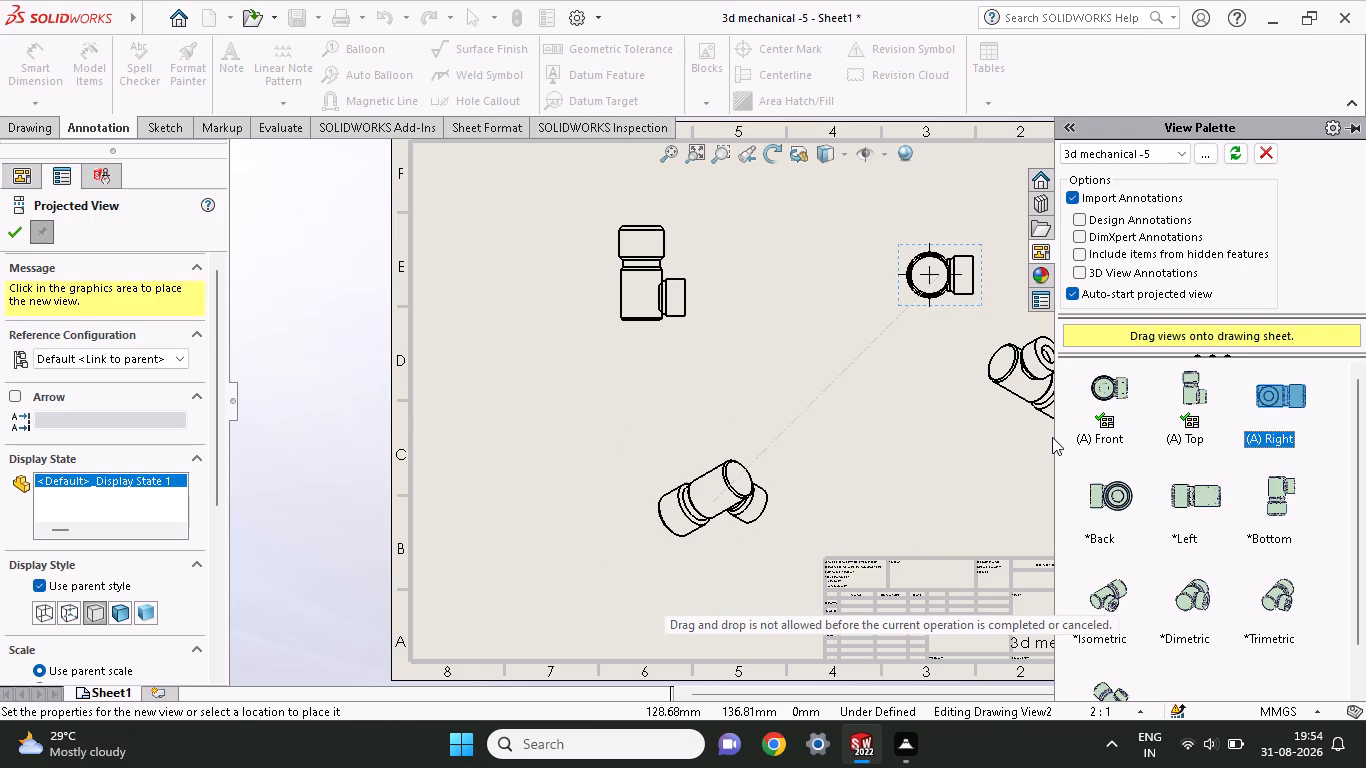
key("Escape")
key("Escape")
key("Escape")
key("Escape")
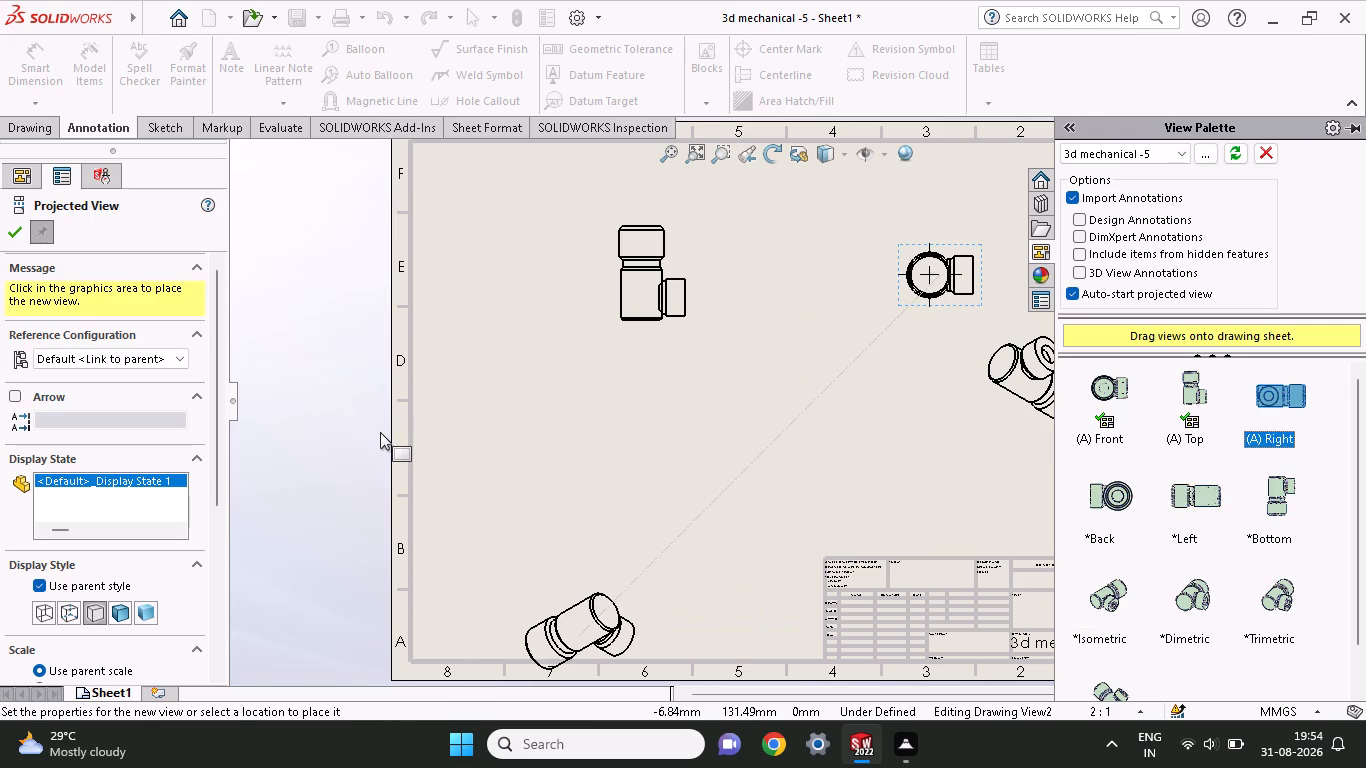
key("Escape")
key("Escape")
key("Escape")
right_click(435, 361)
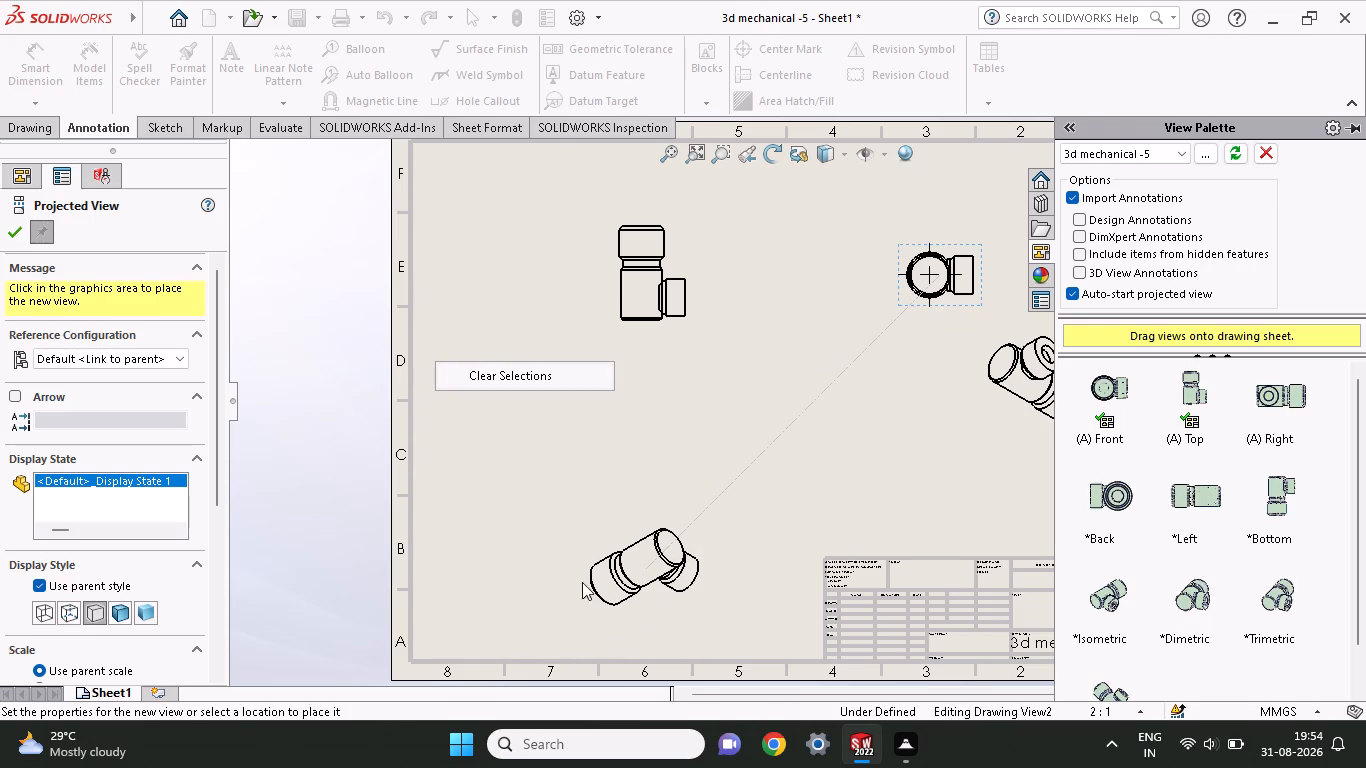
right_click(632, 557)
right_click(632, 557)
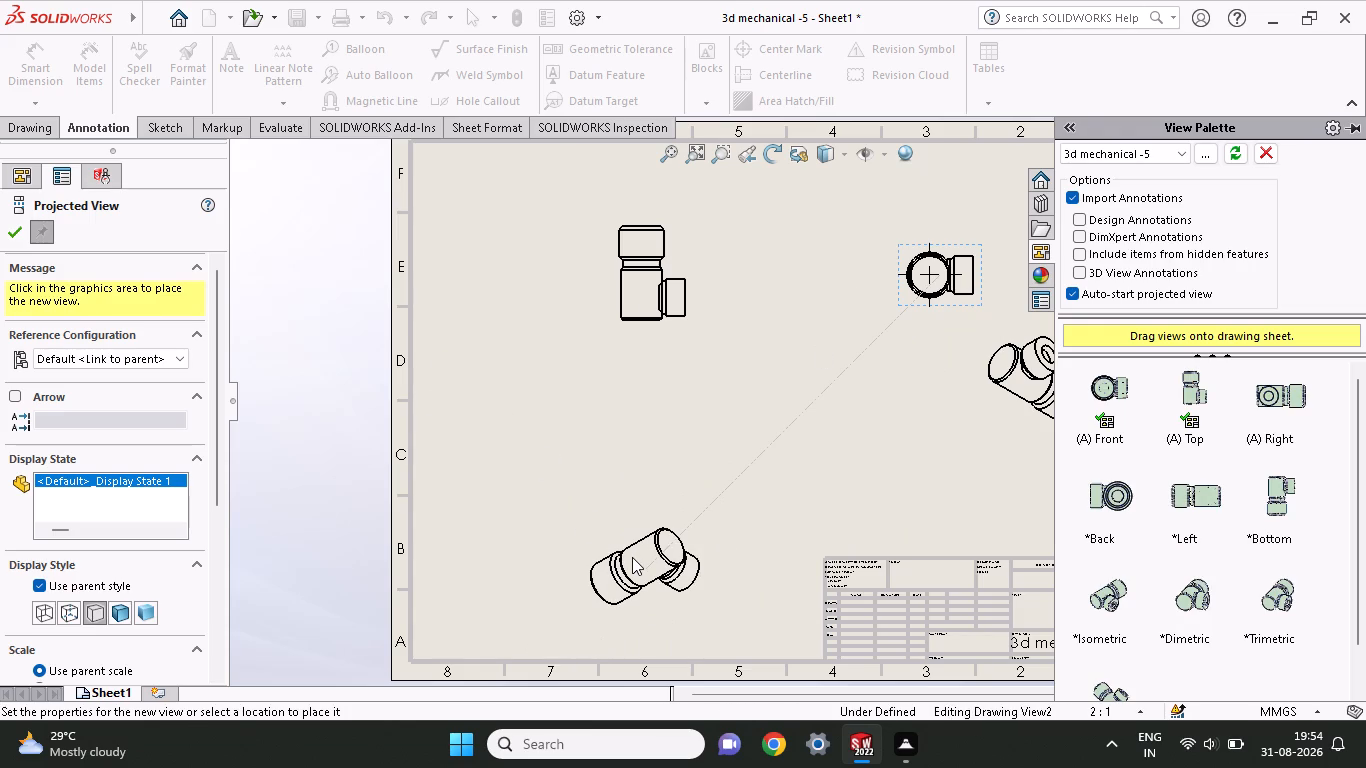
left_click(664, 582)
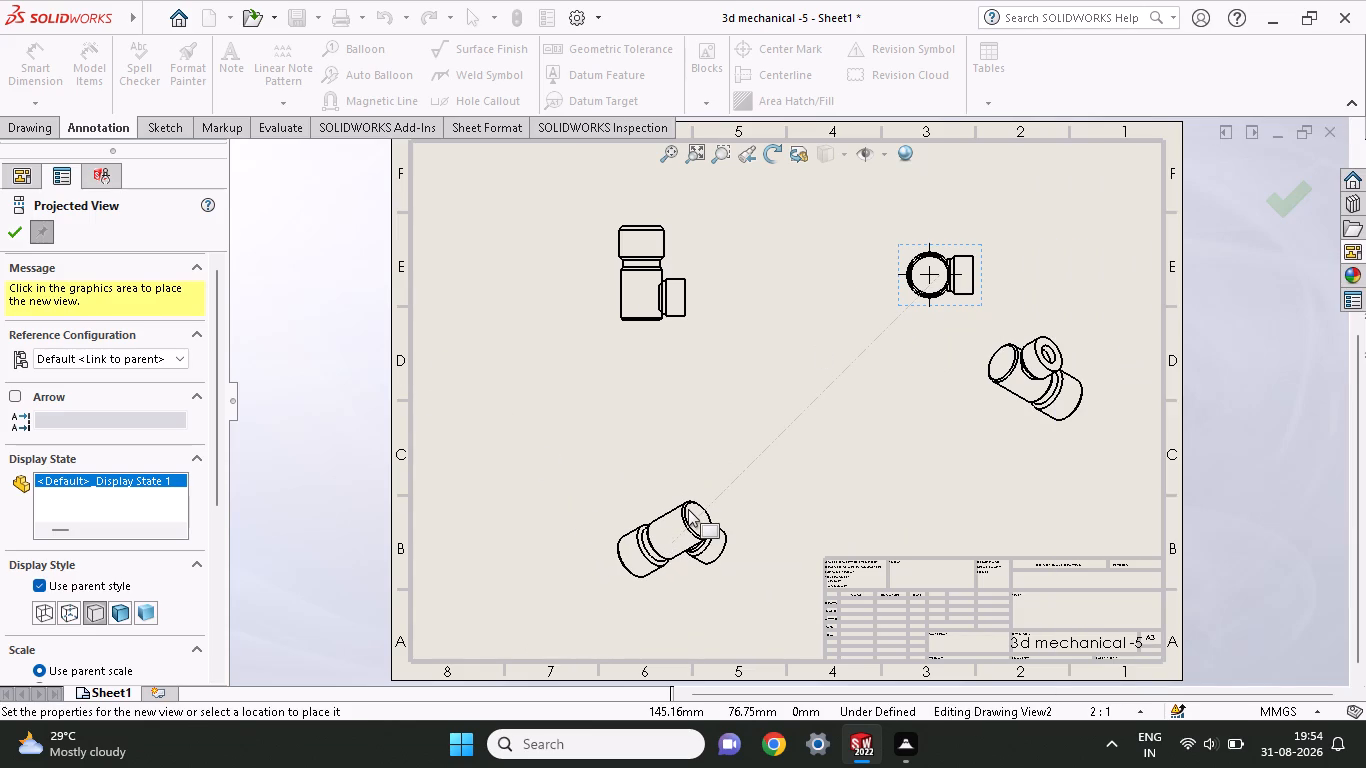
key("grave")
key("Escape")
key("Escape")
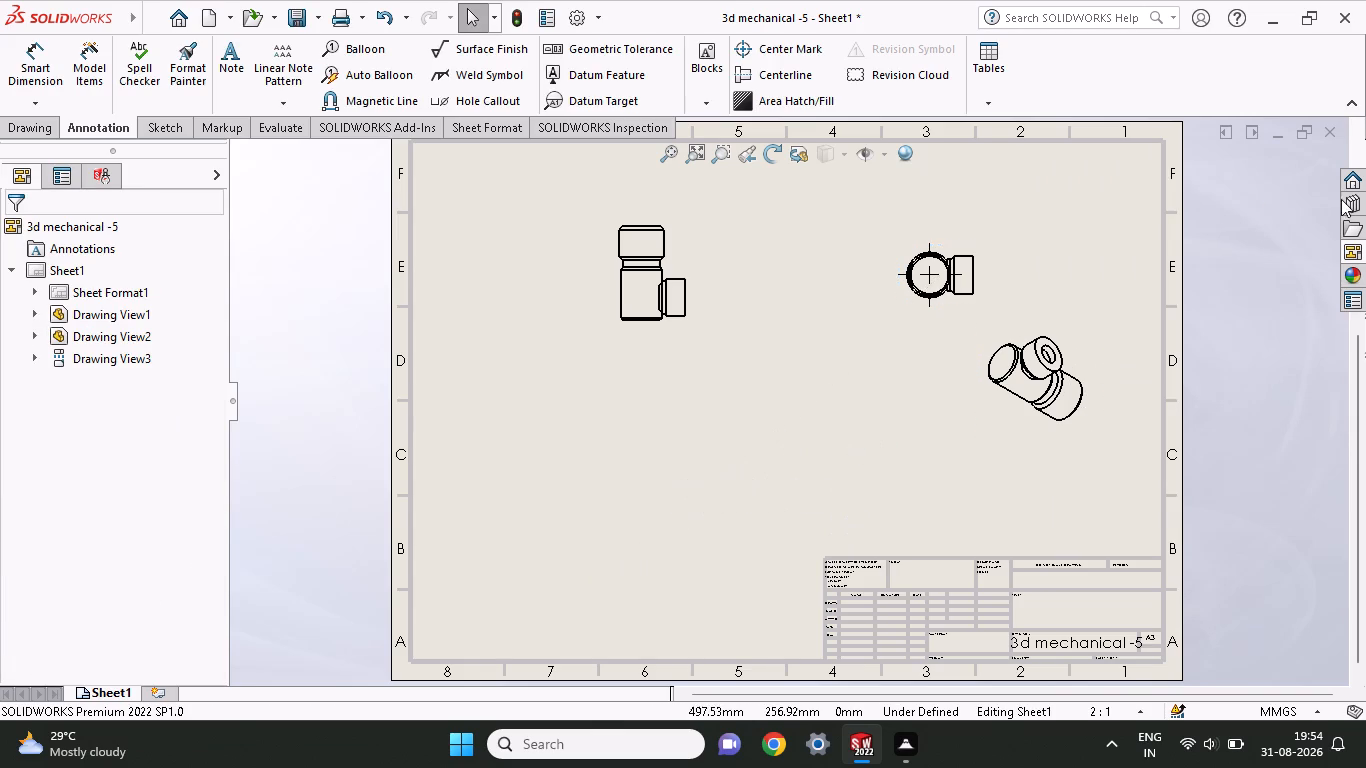
Place the part's Right view below the Top view near zone C6, without adding any projected views.
left_click(1347, 249)
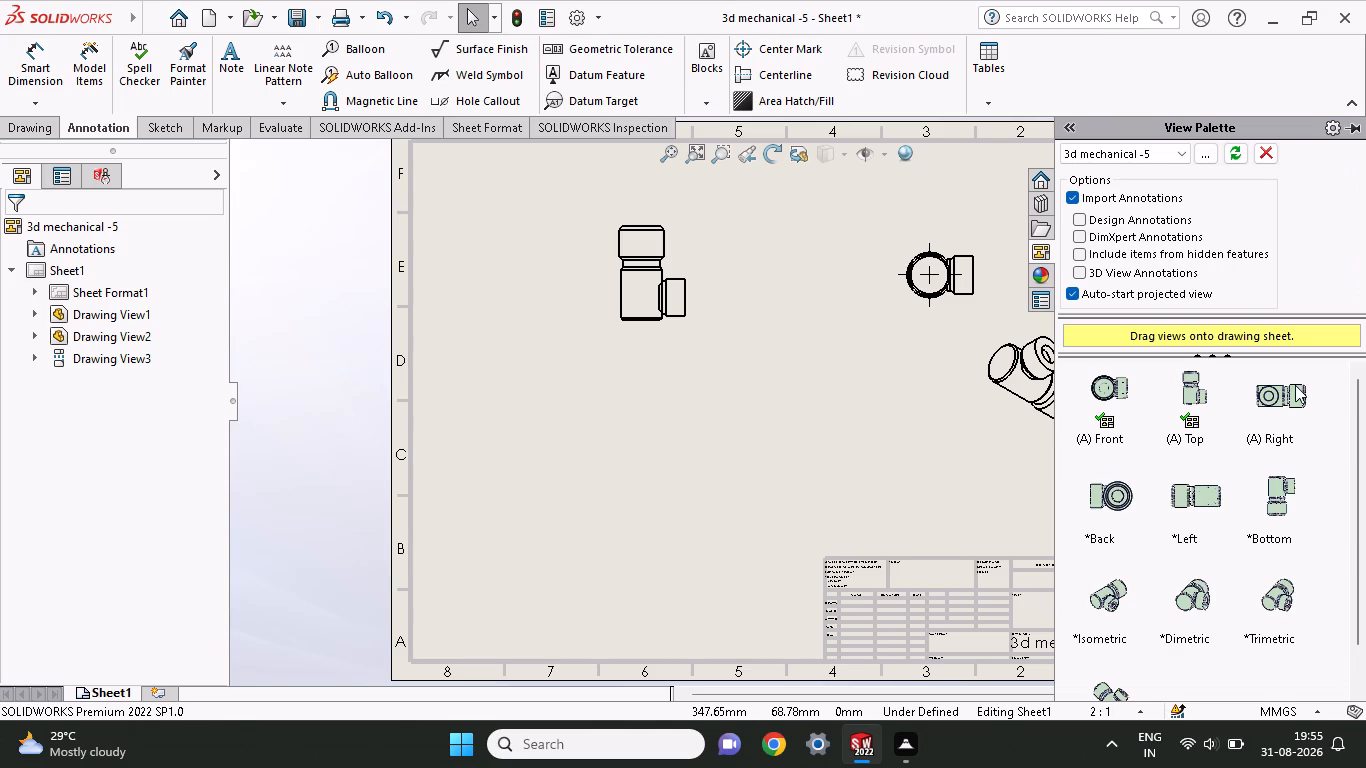
left_click_drag(1295, 385, 627, 492)
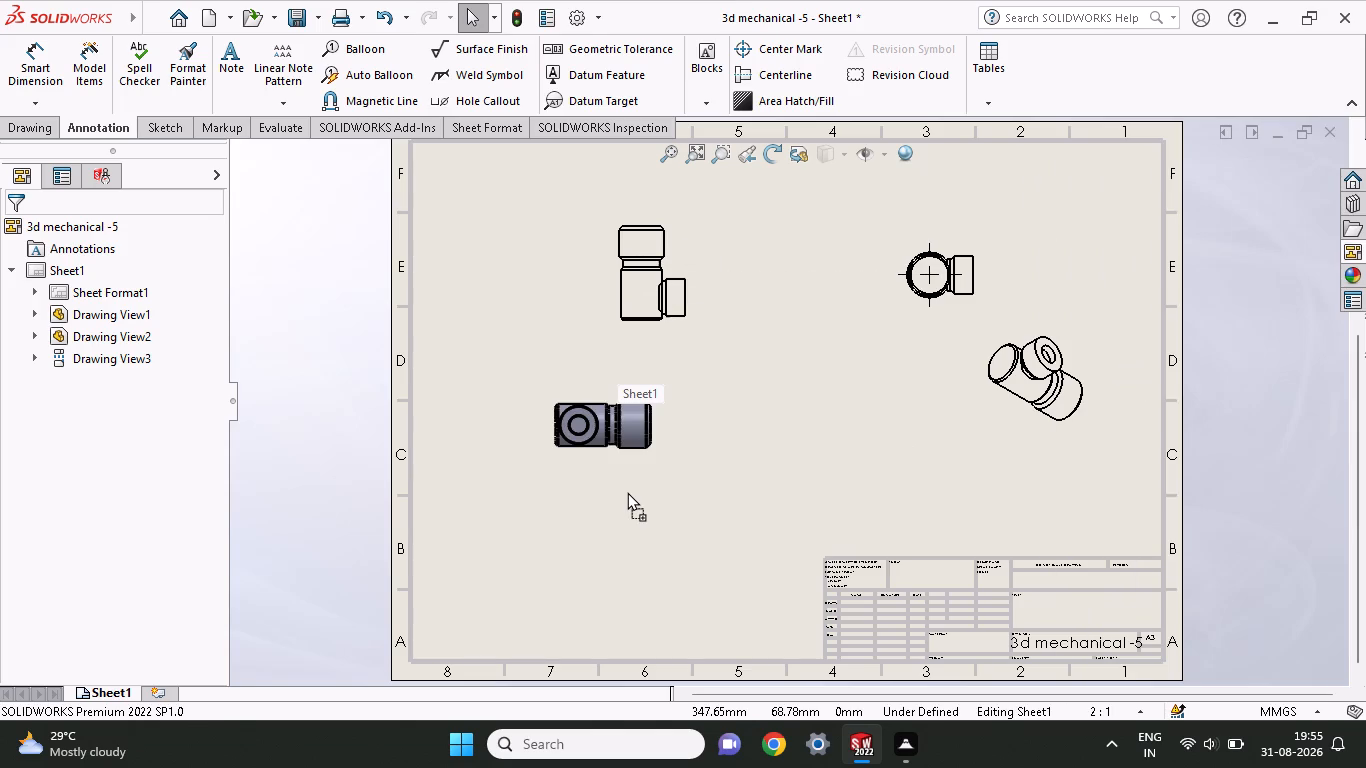
left_click_drag(627, 492, 649, 480)
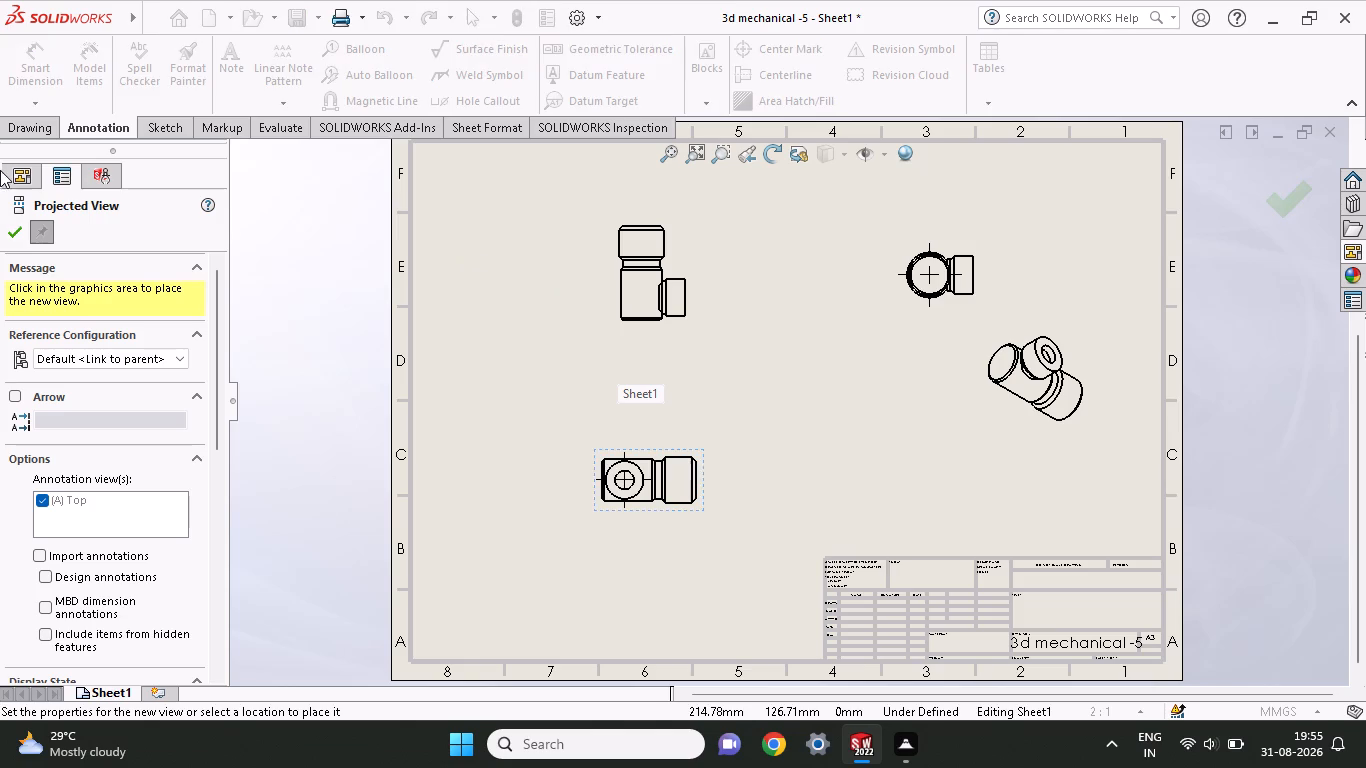
left_click(9, 235)
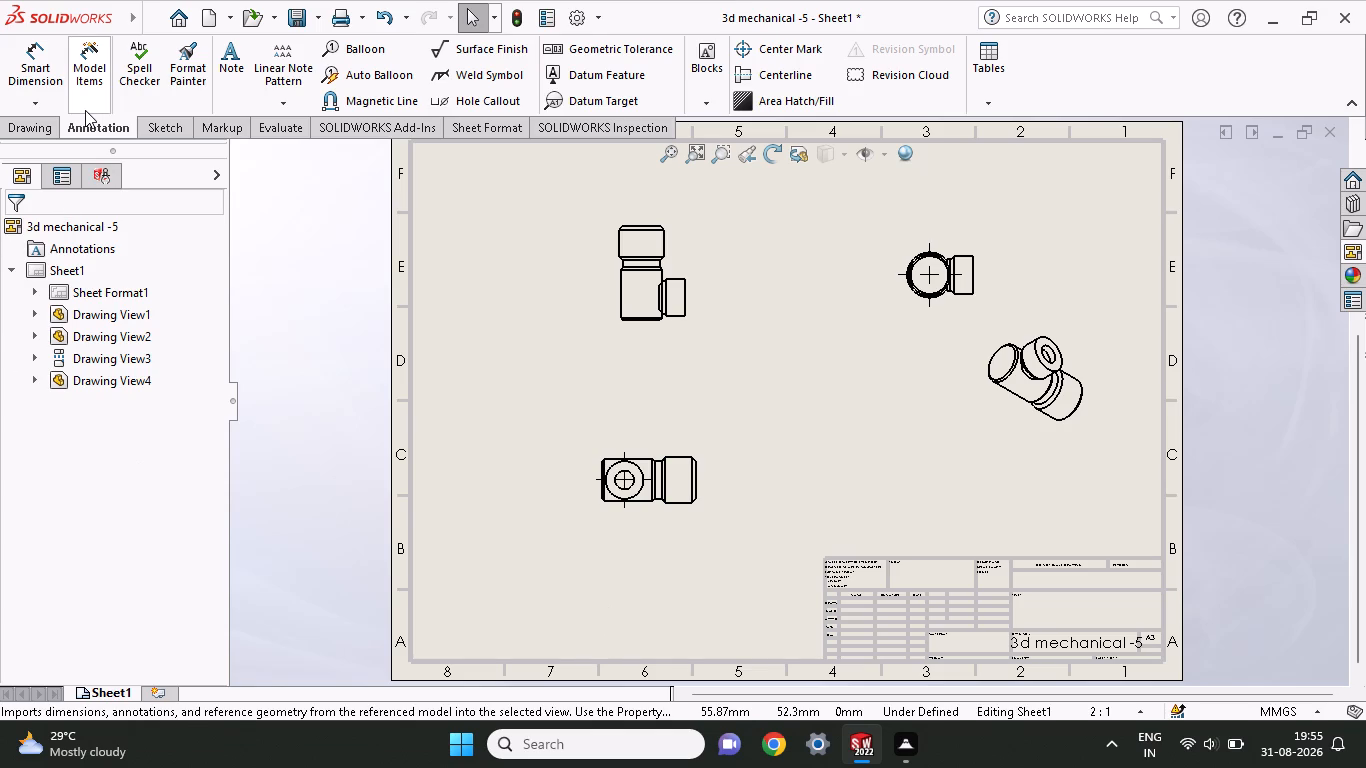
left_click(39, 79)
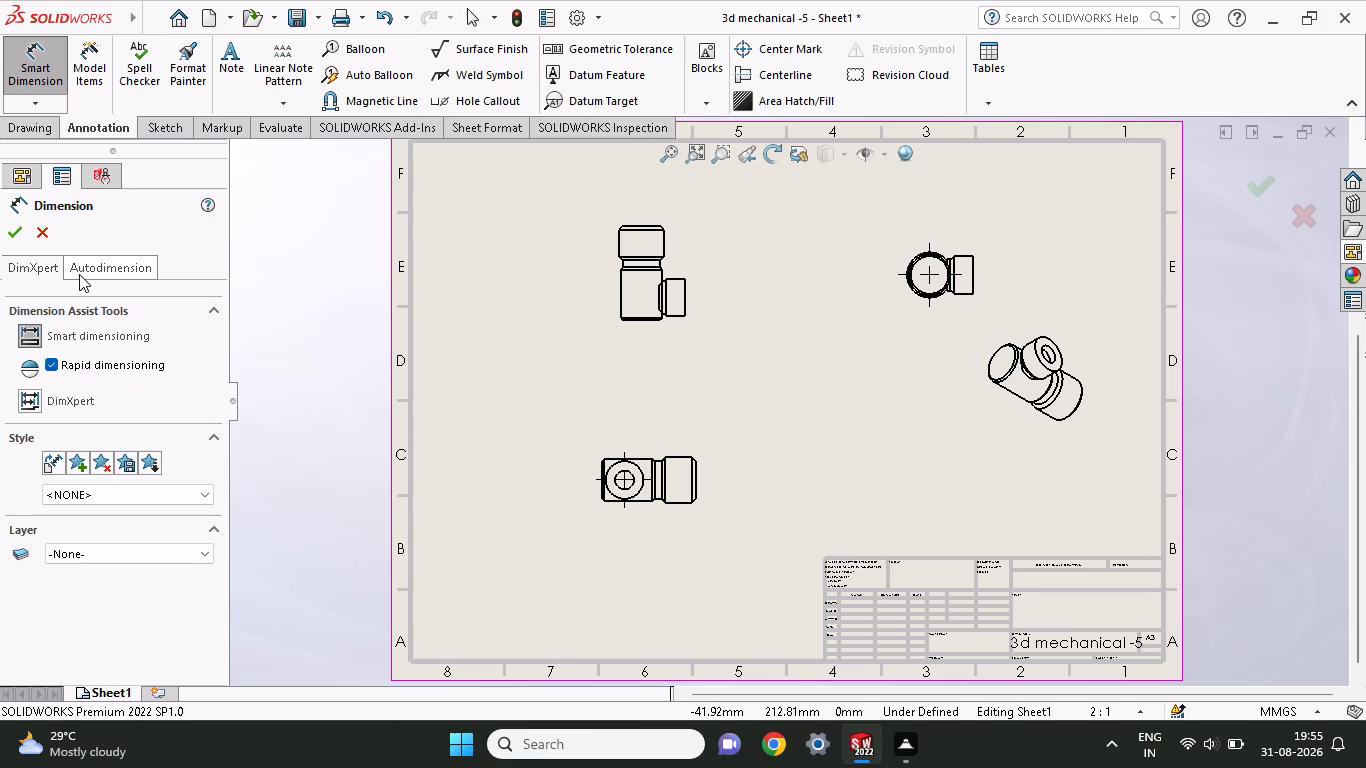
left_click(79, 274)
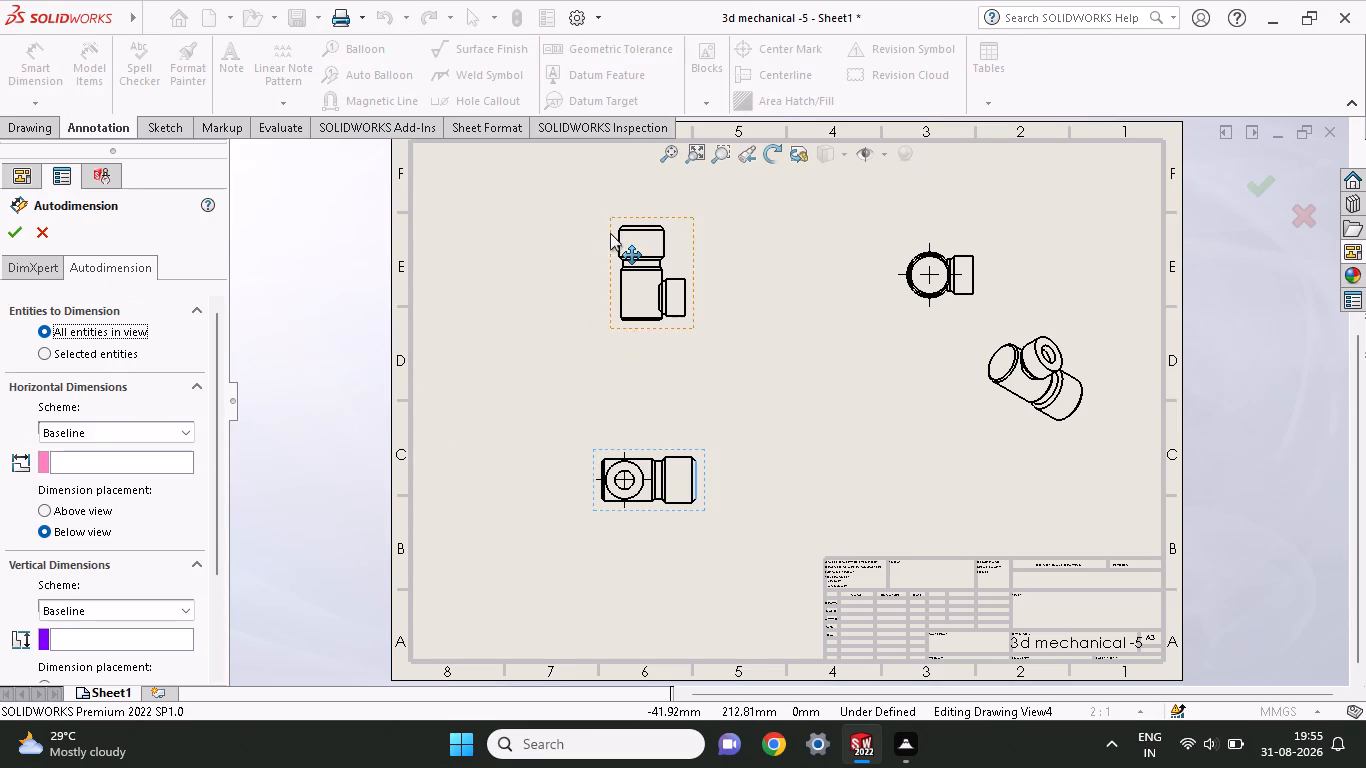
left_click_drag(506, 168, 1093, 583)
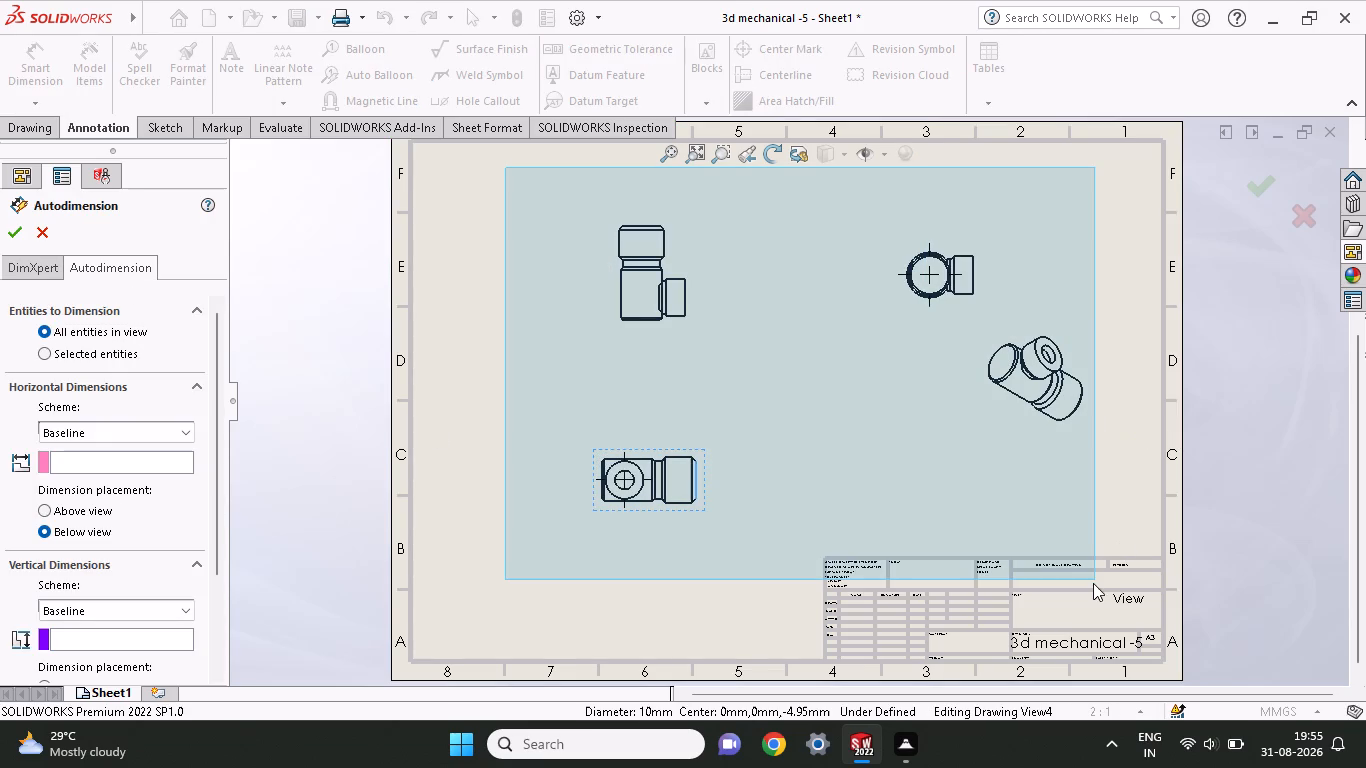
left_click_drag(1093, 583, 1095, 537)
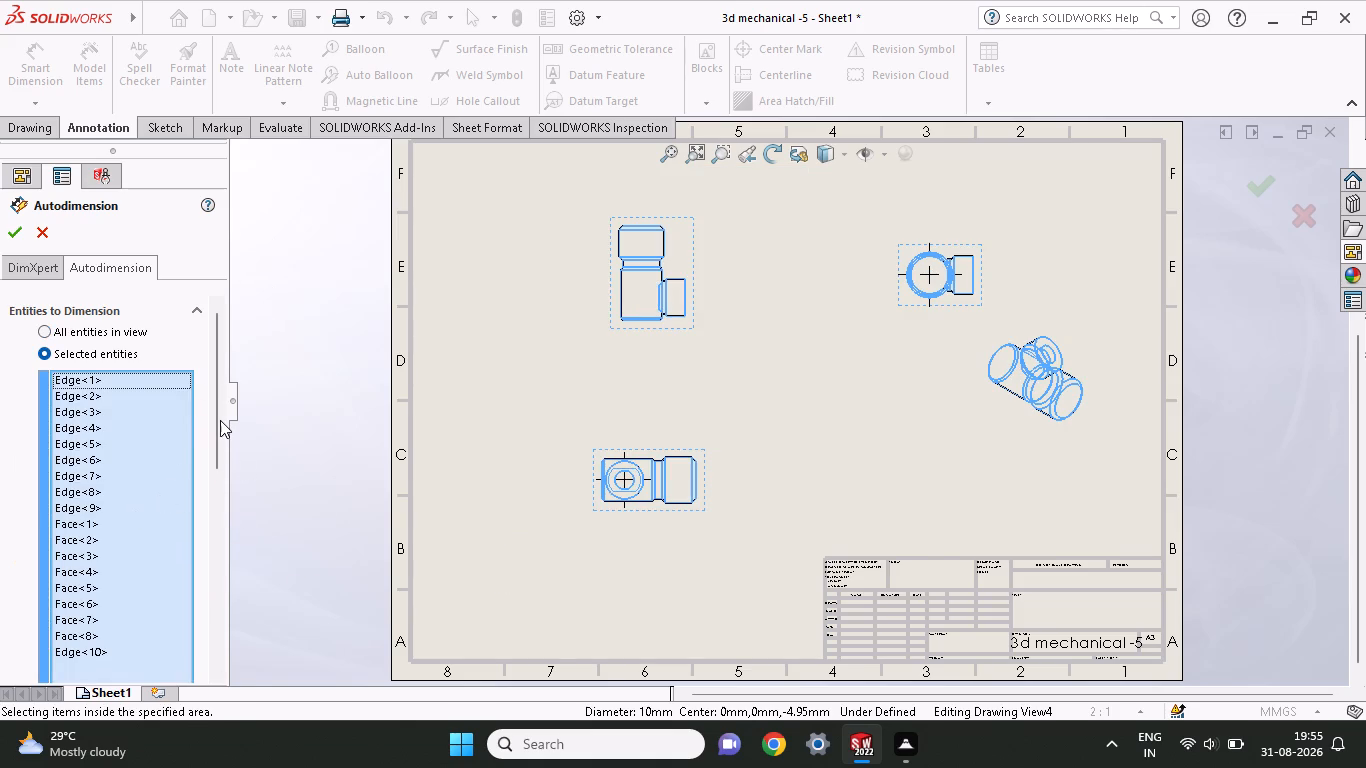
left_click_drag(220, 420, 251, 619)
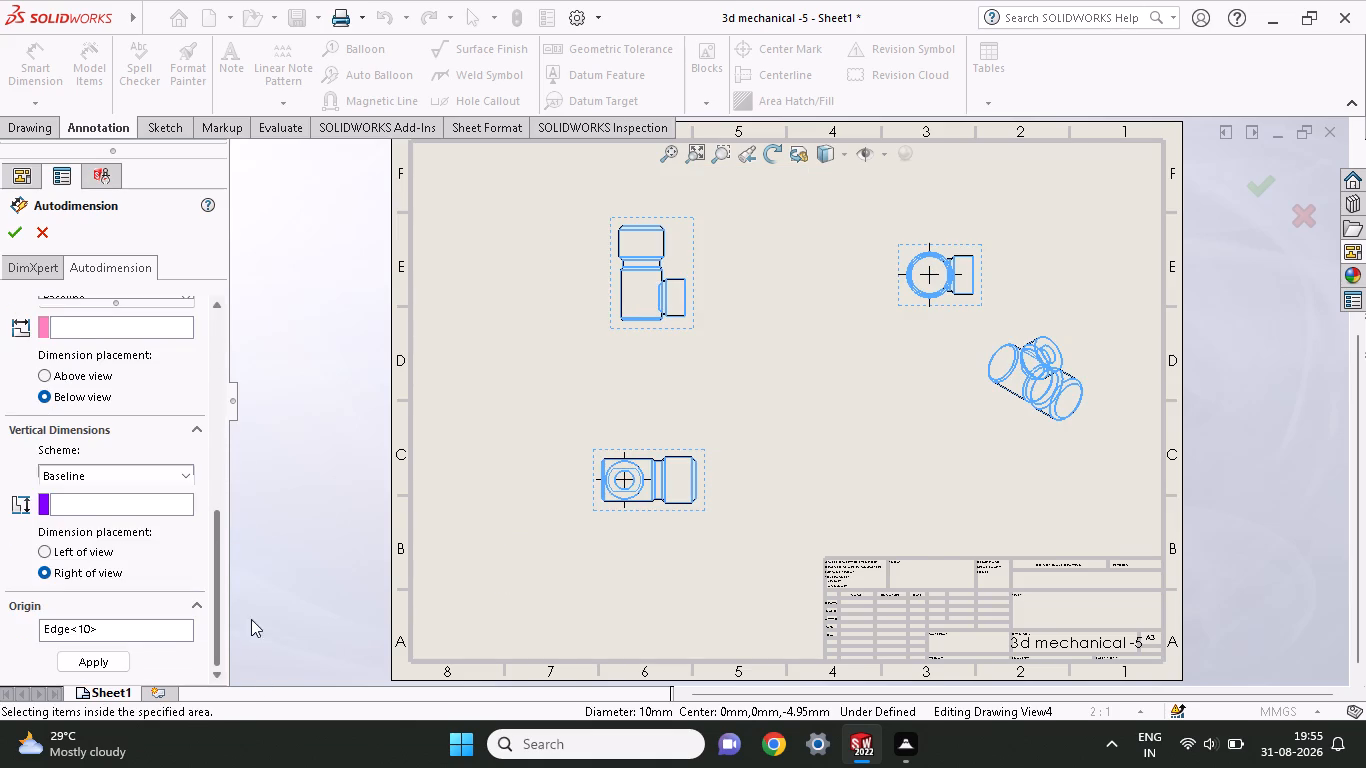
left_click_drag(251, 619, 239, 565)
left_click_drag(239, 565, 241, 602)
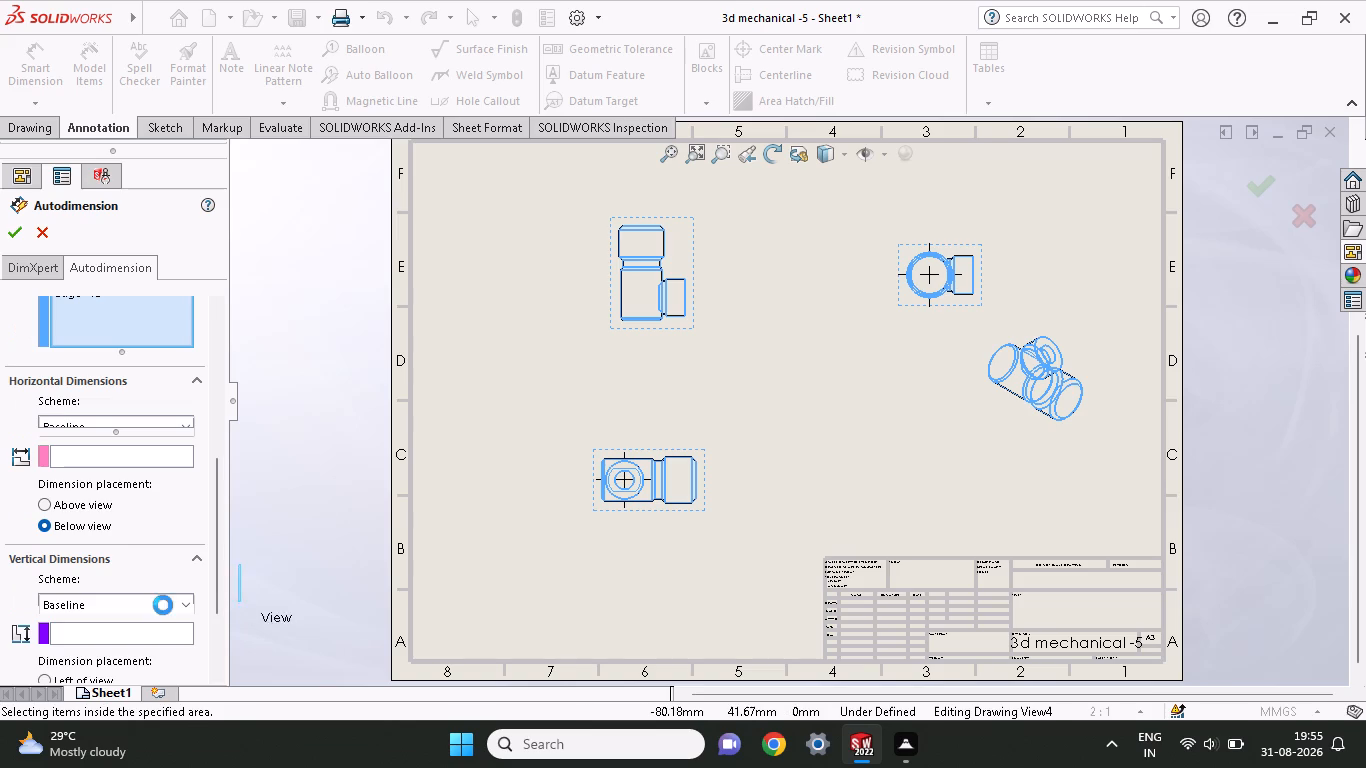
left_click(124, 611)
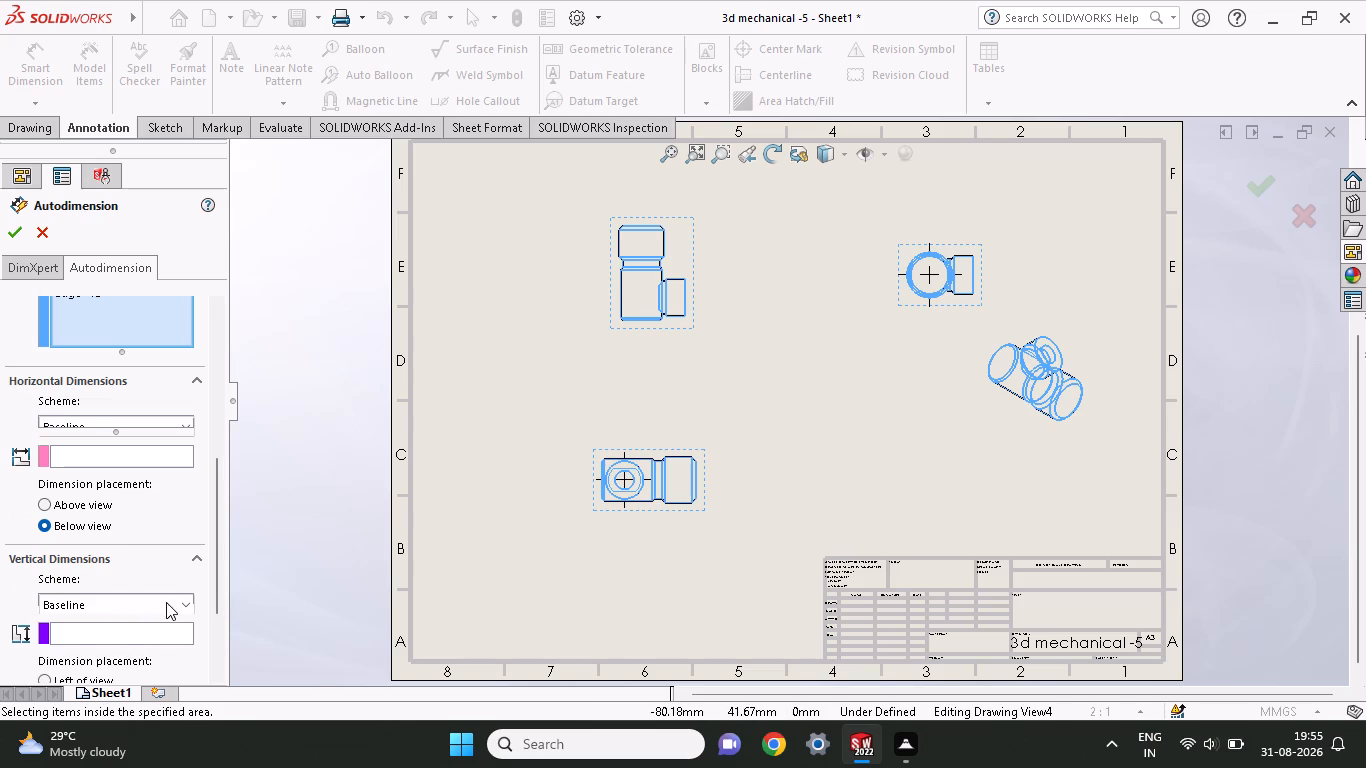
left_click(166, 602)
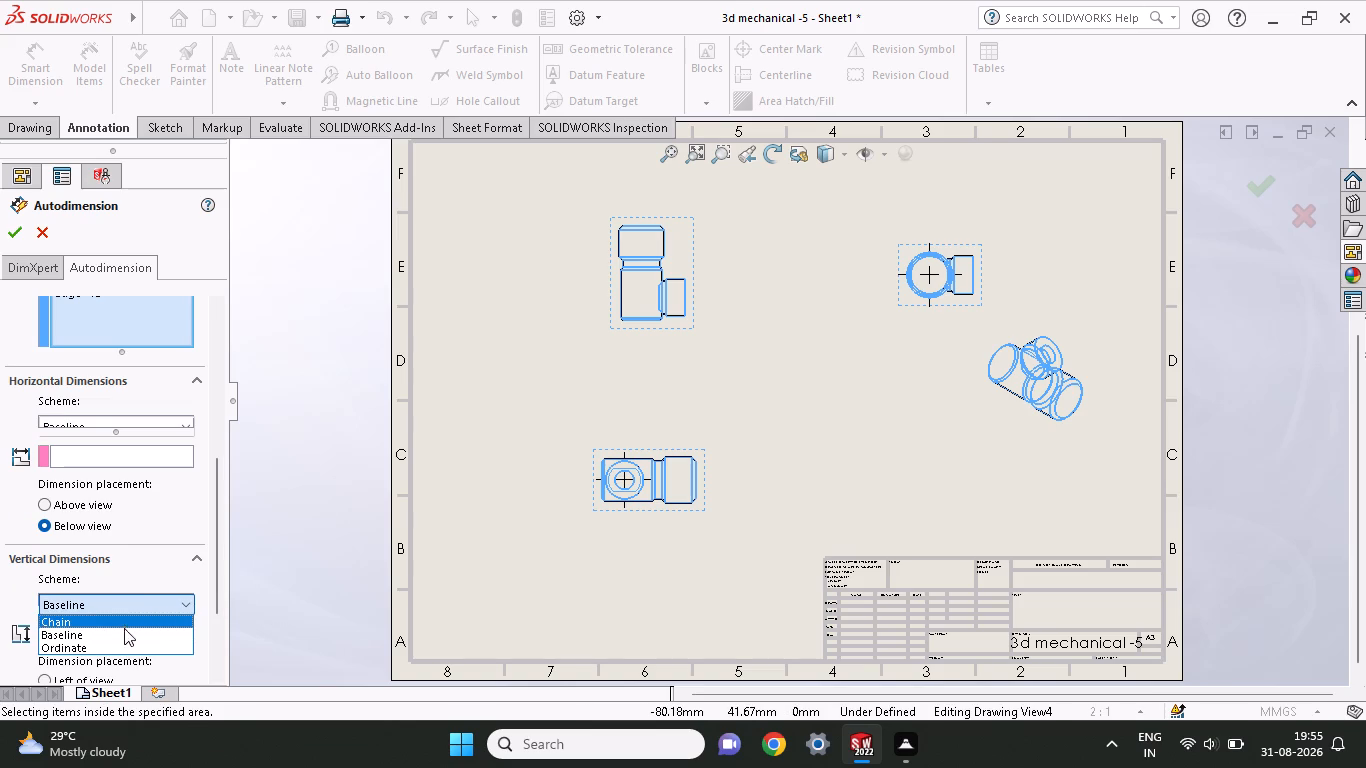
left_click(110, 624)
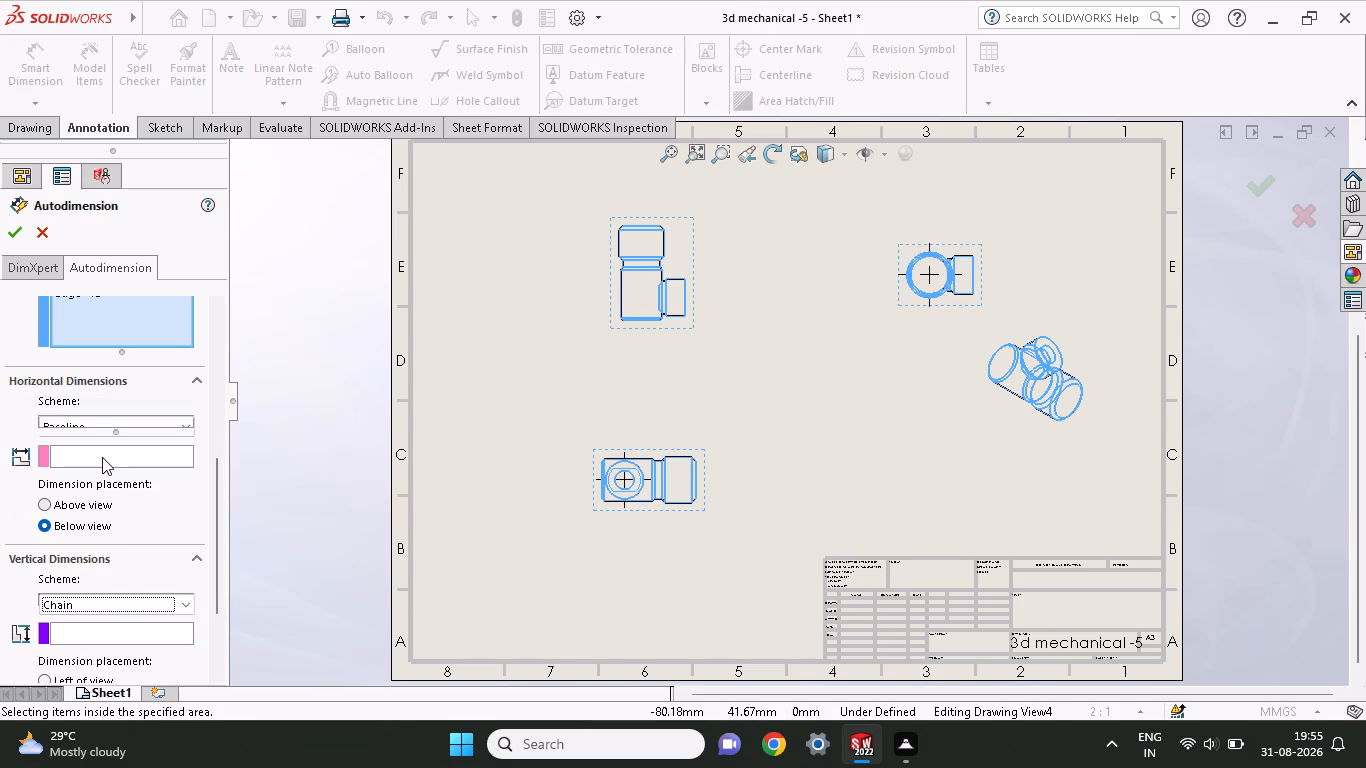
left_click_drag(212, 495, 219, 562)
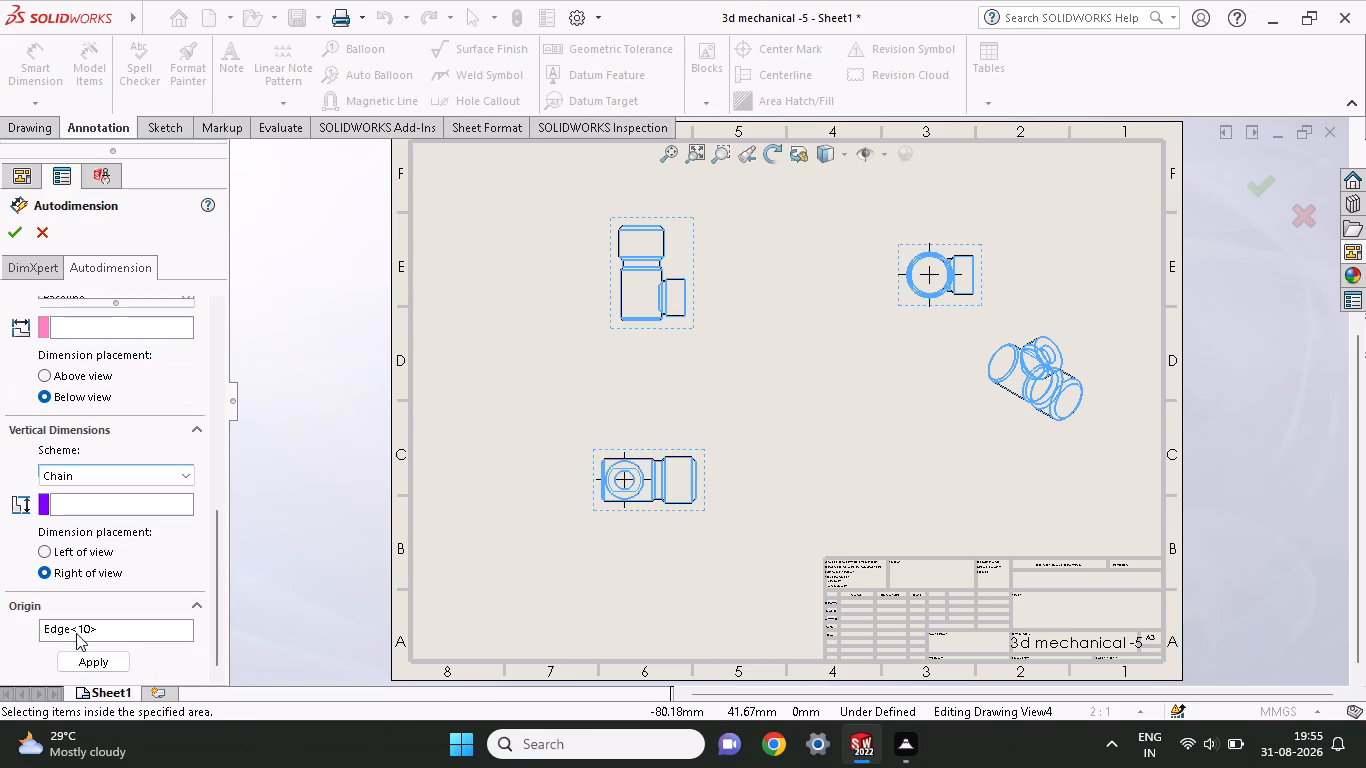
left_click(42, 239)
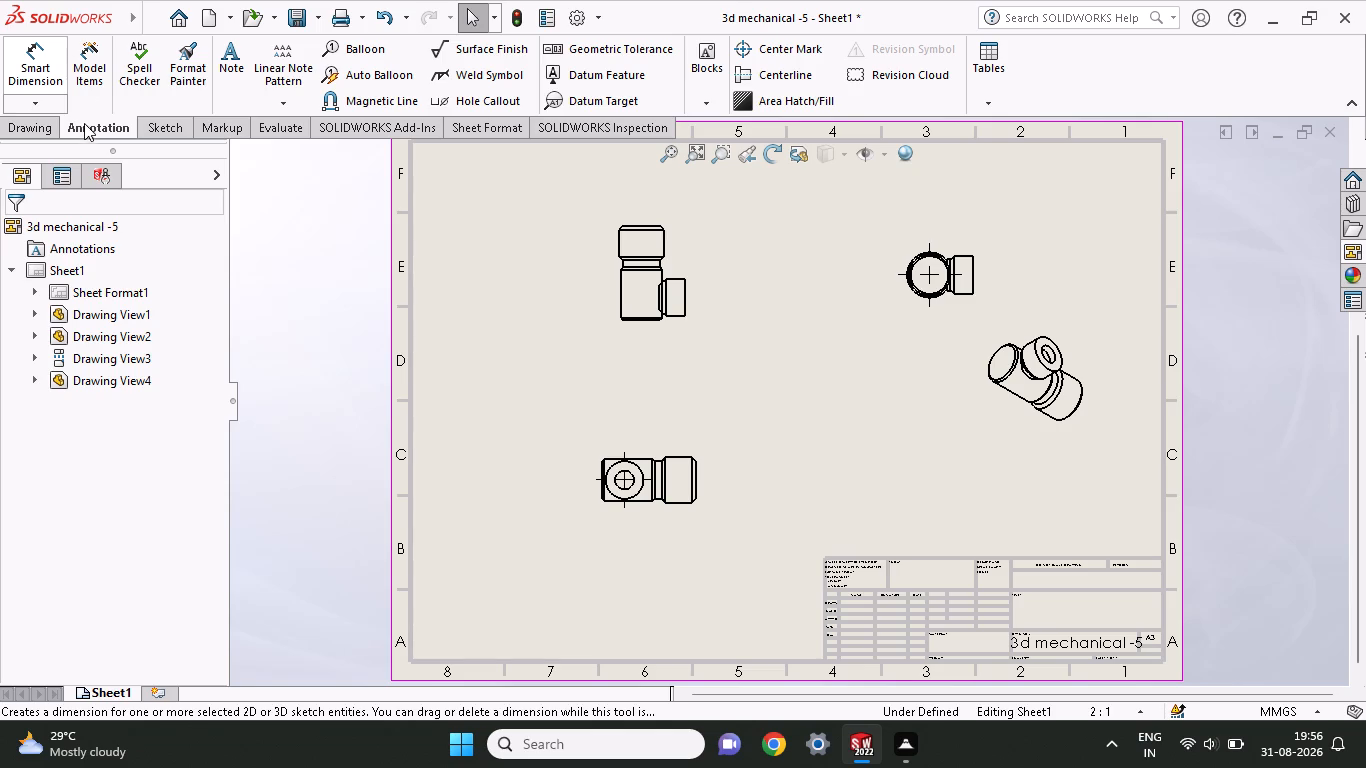
Insert model item dimensions from the entire model, with duplicates eliminated, into only the Front view and its pictorial view.
left_click(89, 82)
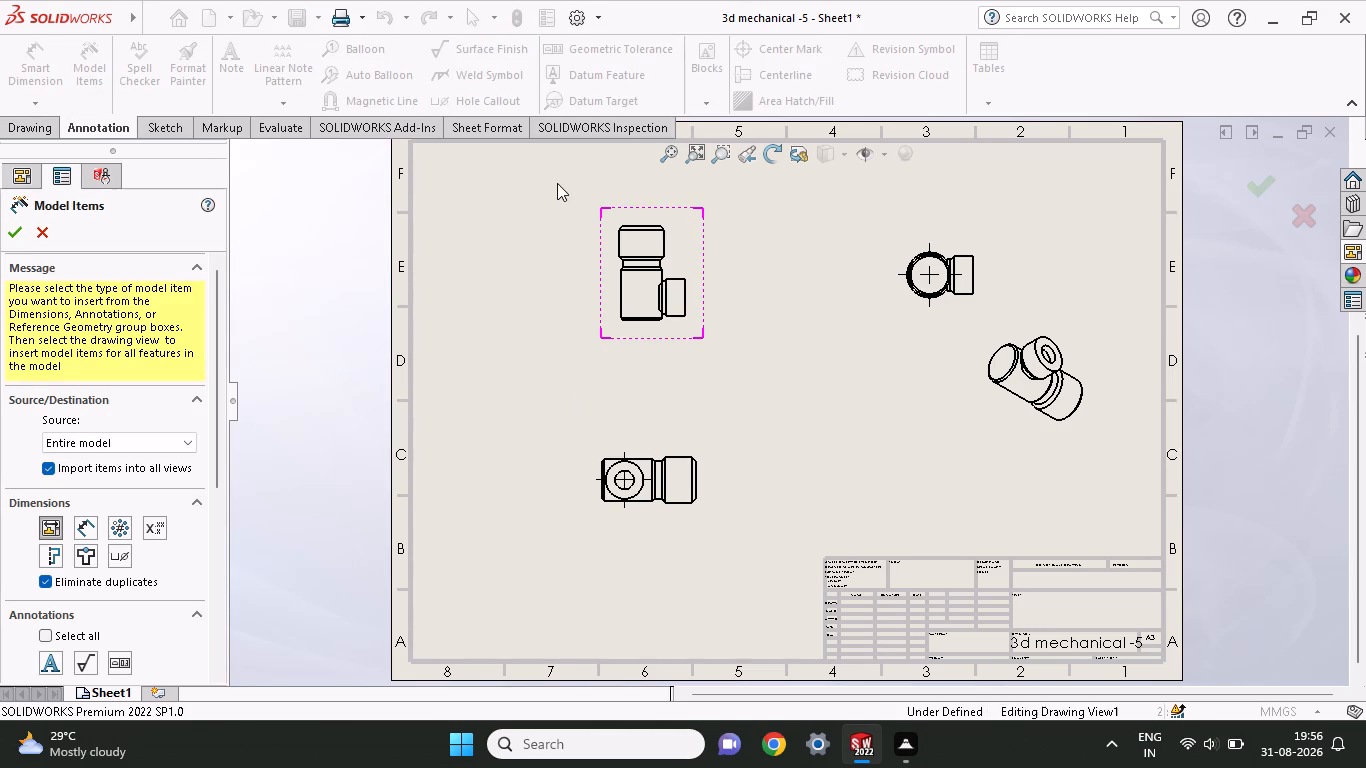
left_click(698, 341)
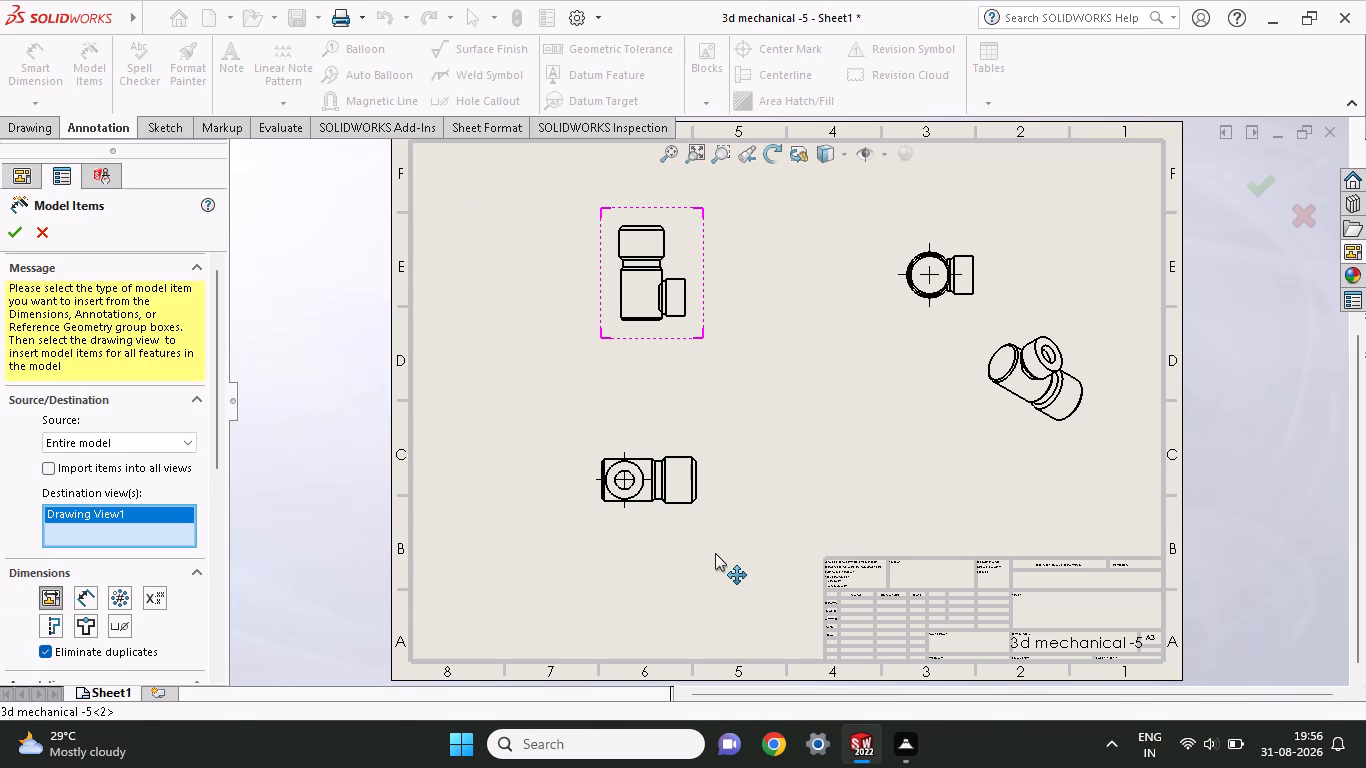
left_click(719, 521)
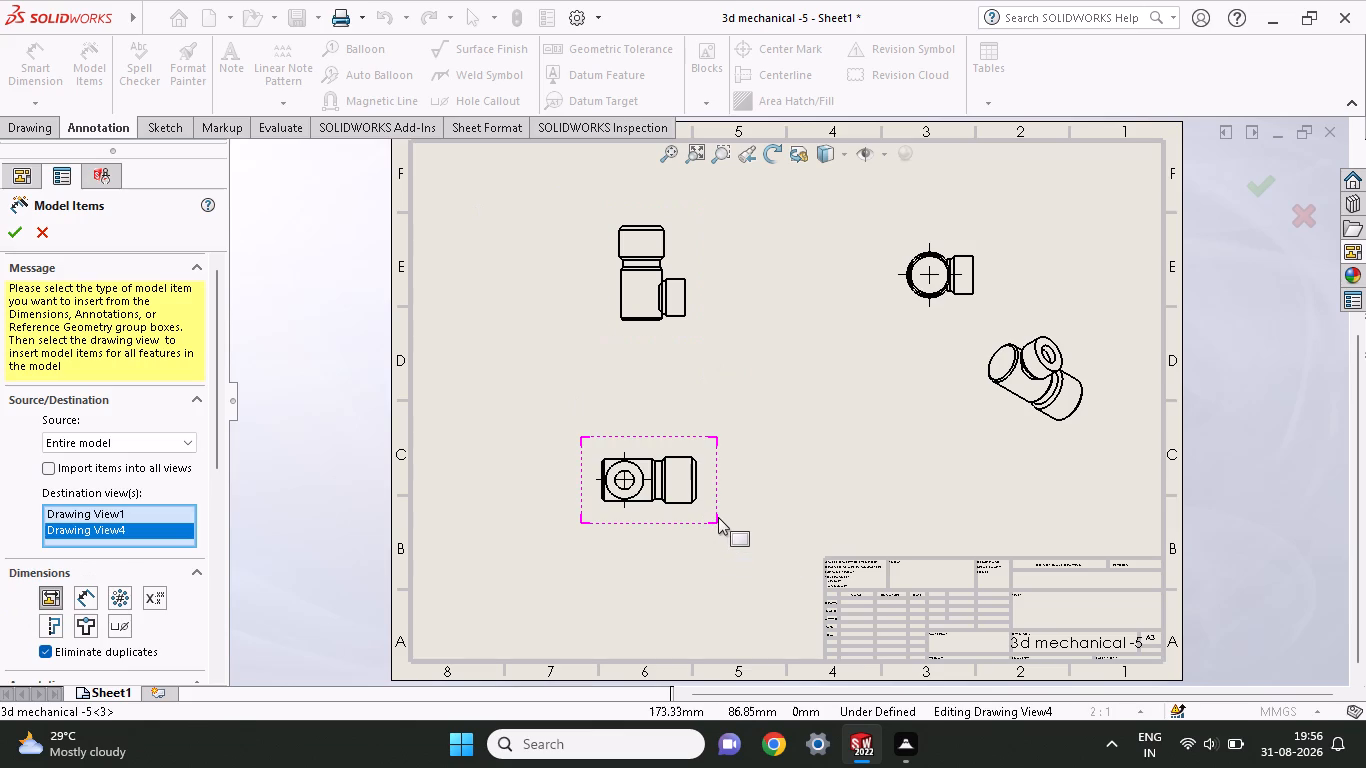
left_click(718, 517)
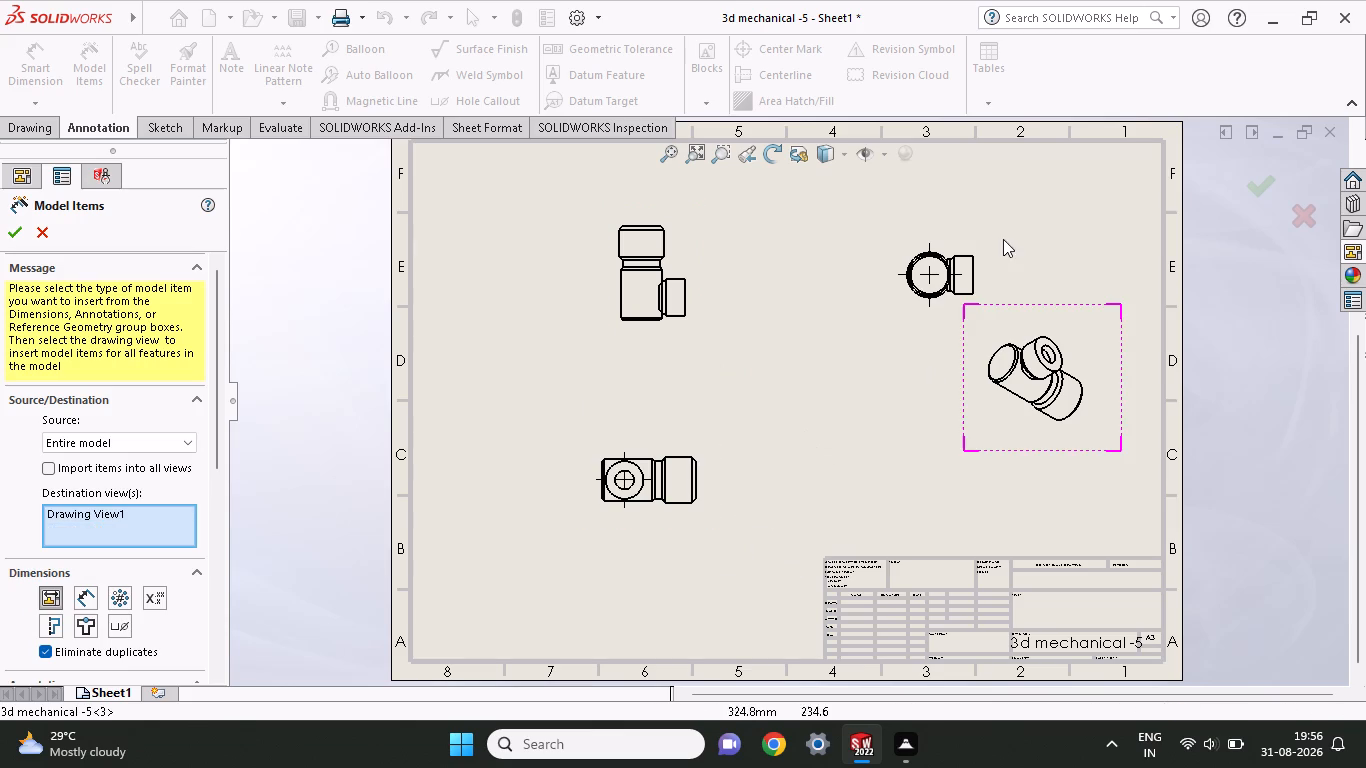
left_click(967, 446)
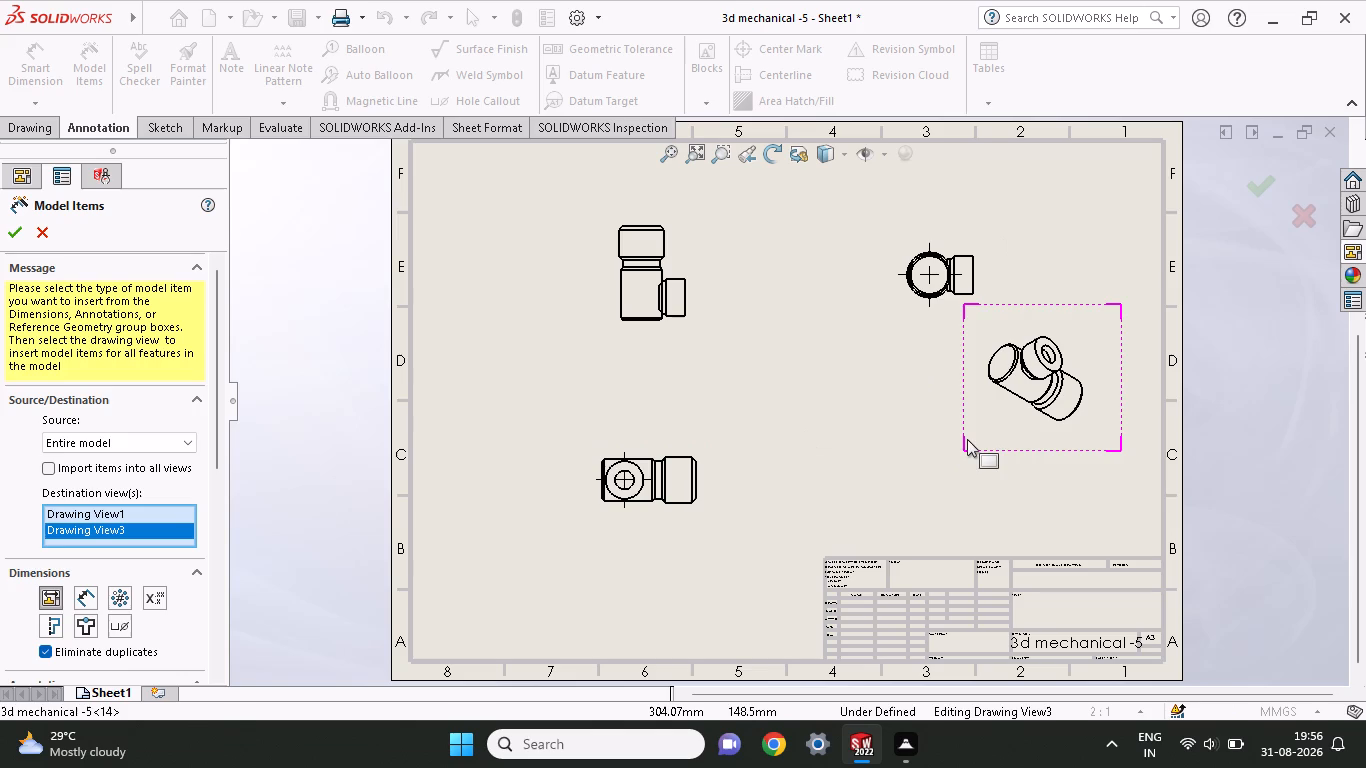
left_click(893, 317)
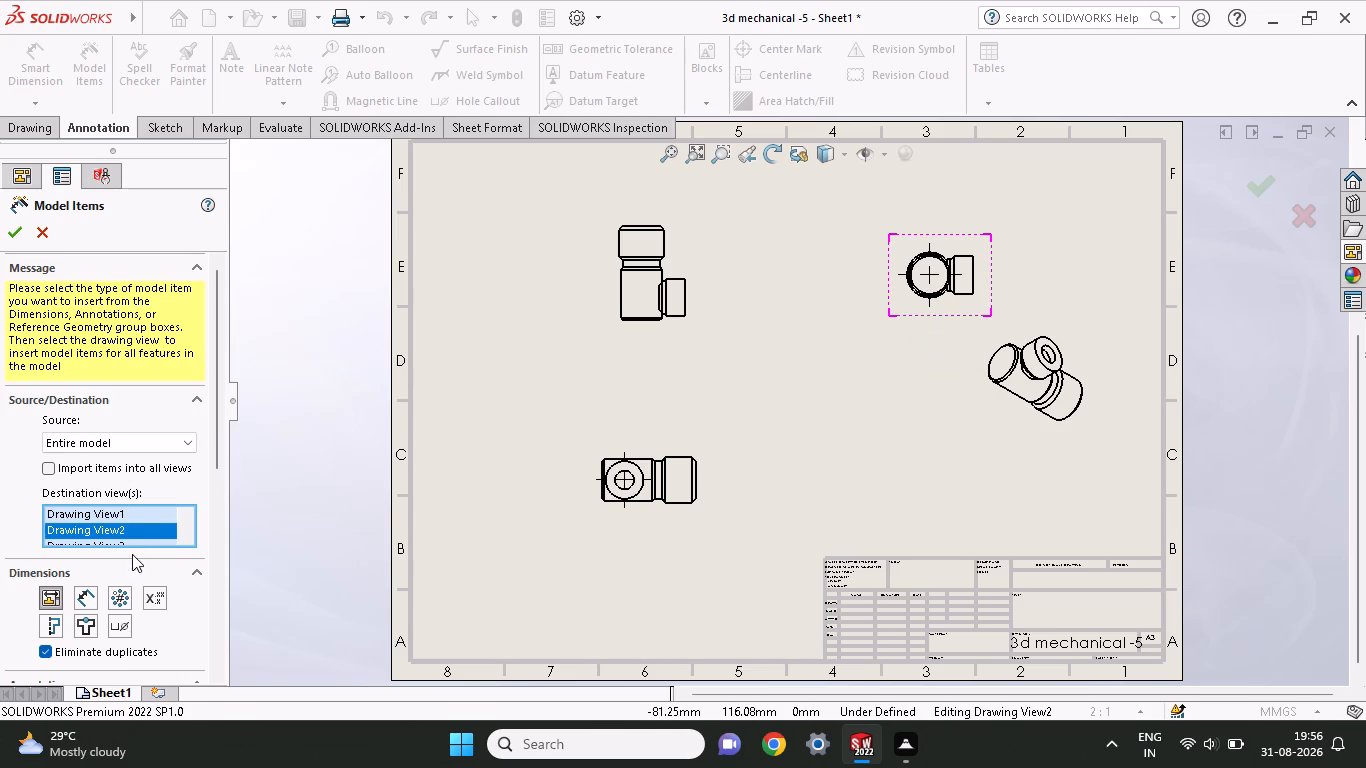
left_click(182, 530)
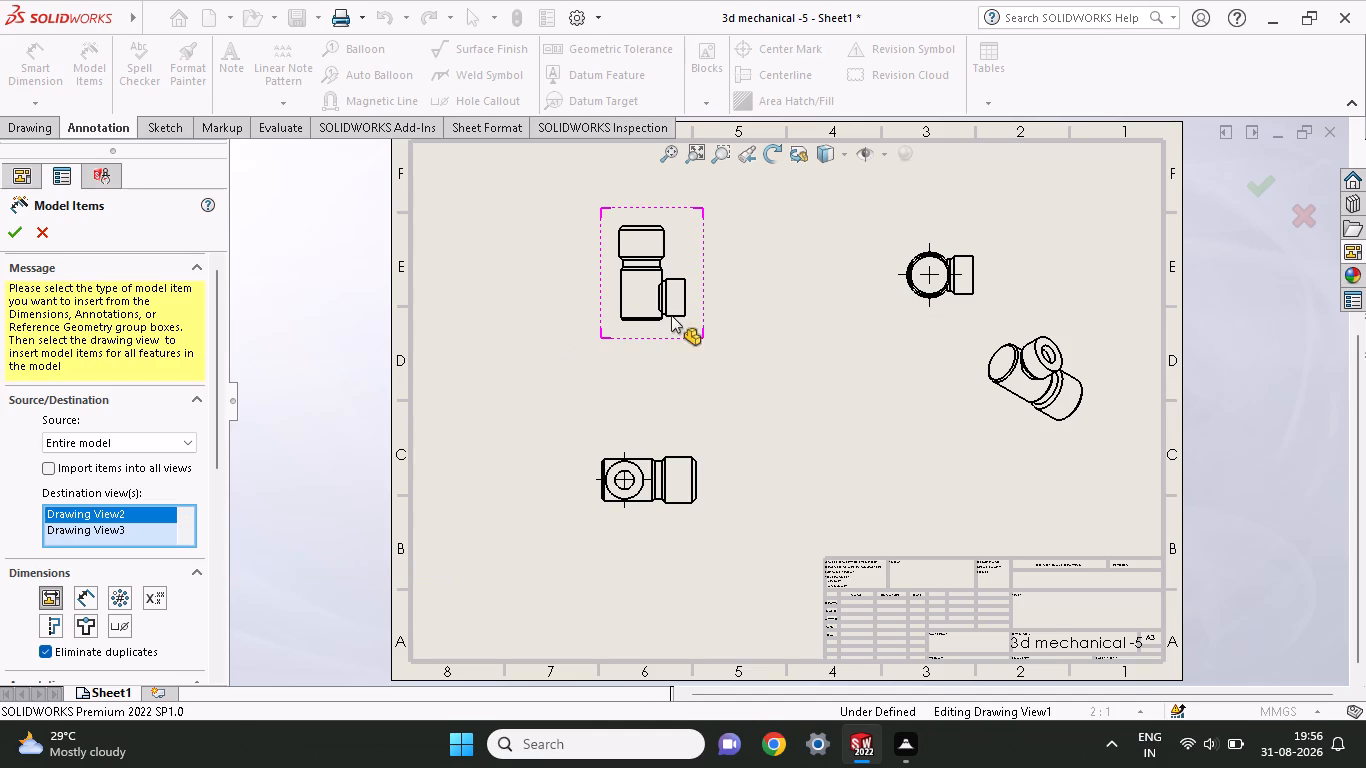
left_click(700, 336)
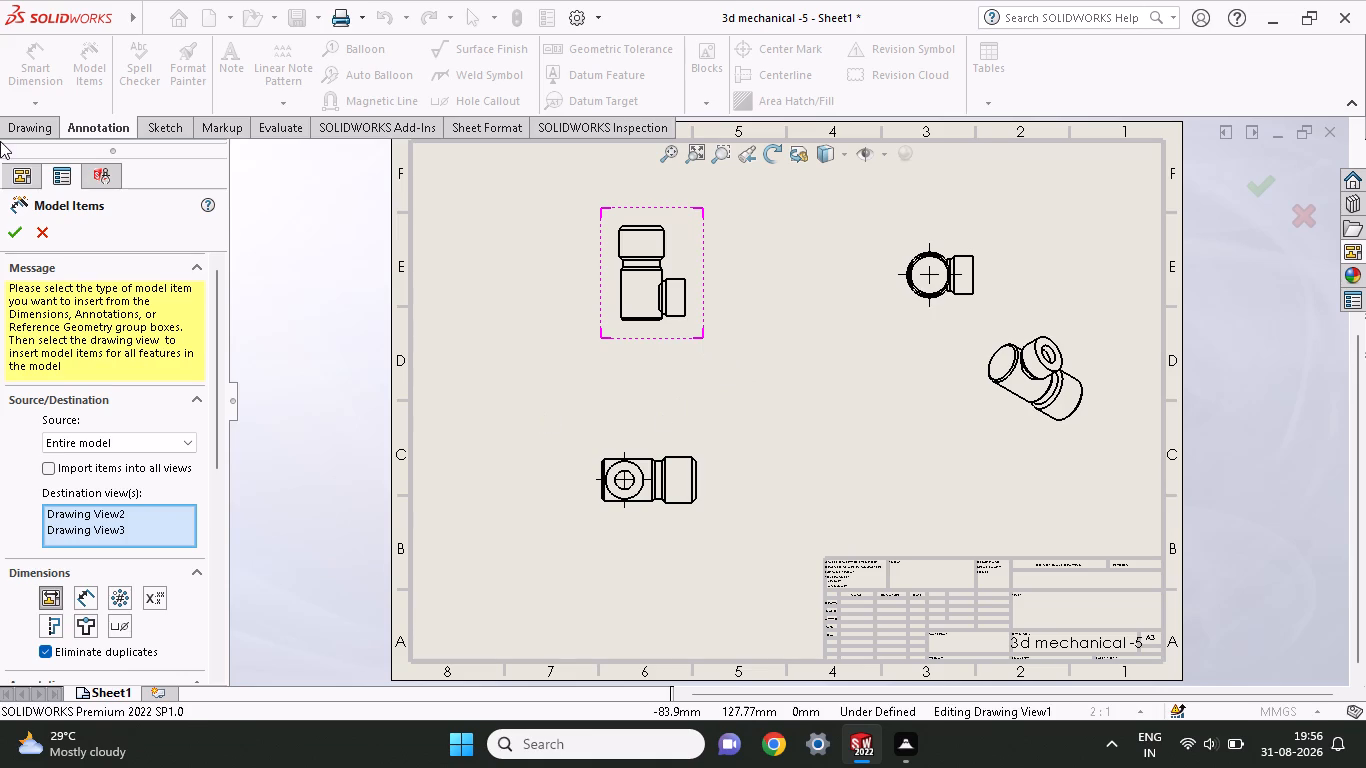
left_click(10, 243)
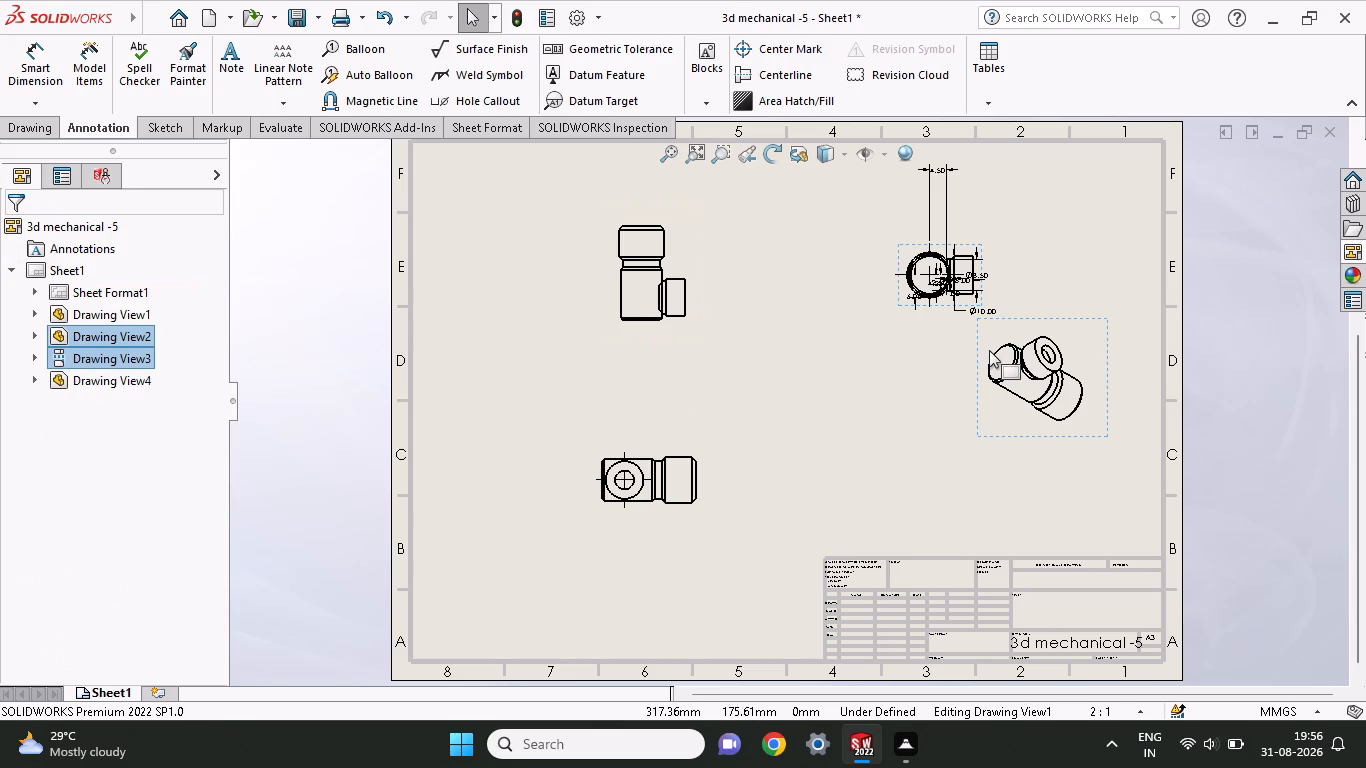
Insert the entire model's dimensions as model items with the Top view added to the destination views.
left_click(97, 93)
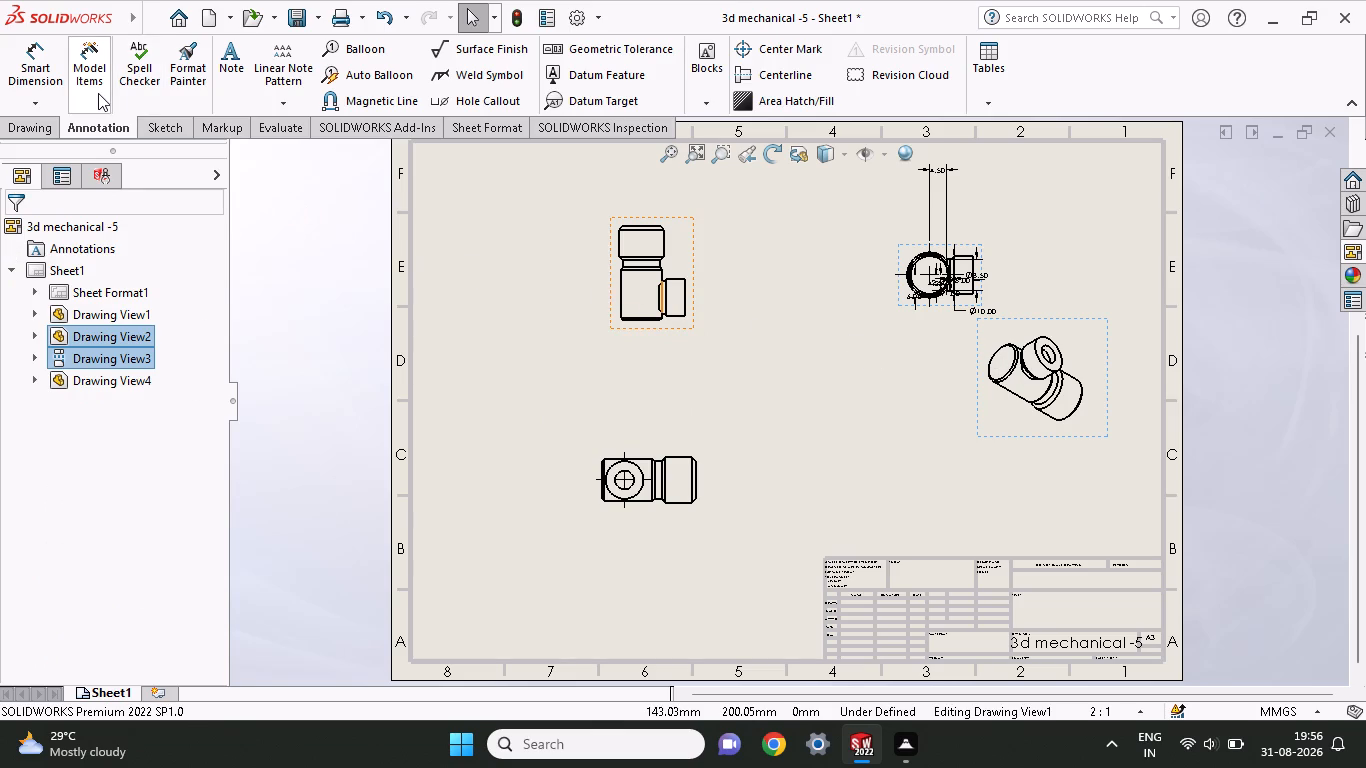
left_click(691, 324)
left_click(7, 240)
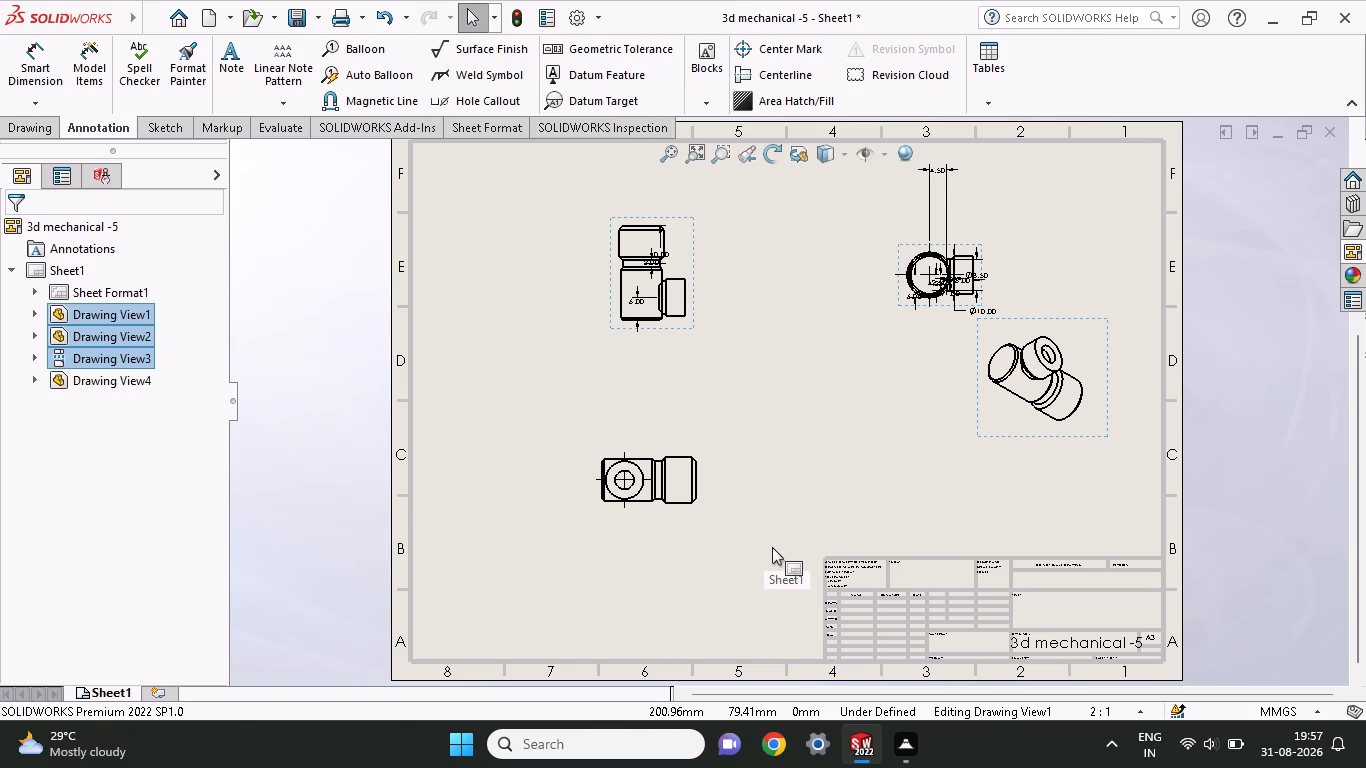
Insert the entire model's dimensions as model items into the Right view below the Top view.
left_click(706, 511)
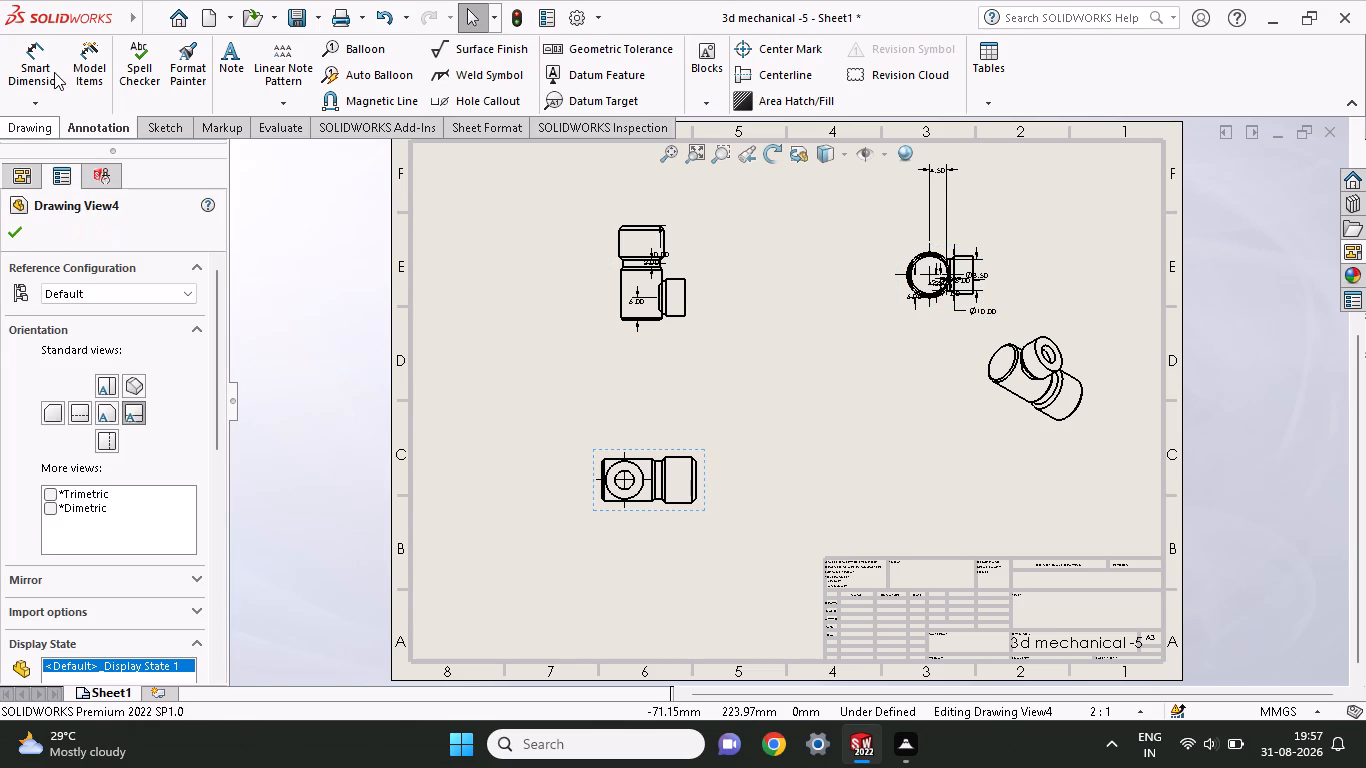
left_click(90, 67)
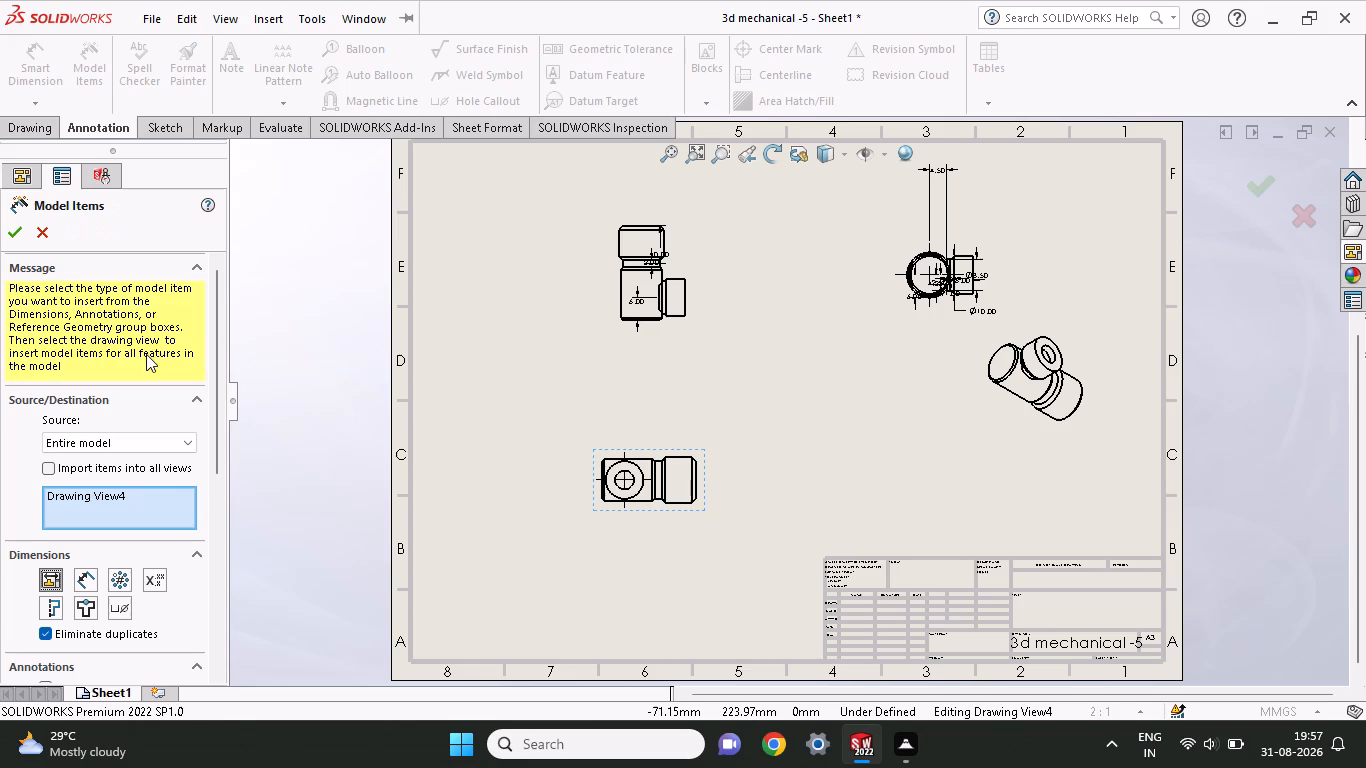
left_click(13, 242)
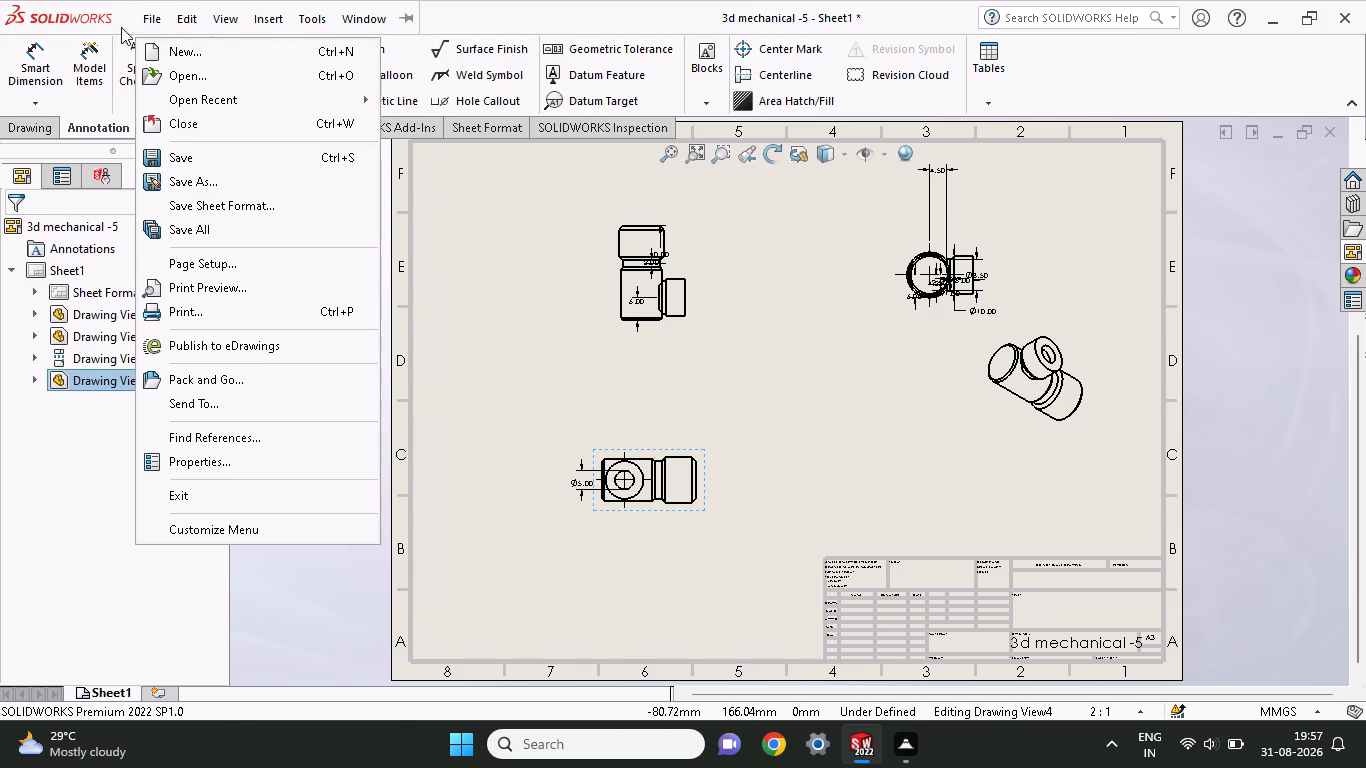
Save the drawing in the Documents folder as "3d mechanical -5 draw" in SOLIDWORKS Drawing format.
left_click(198, 190)
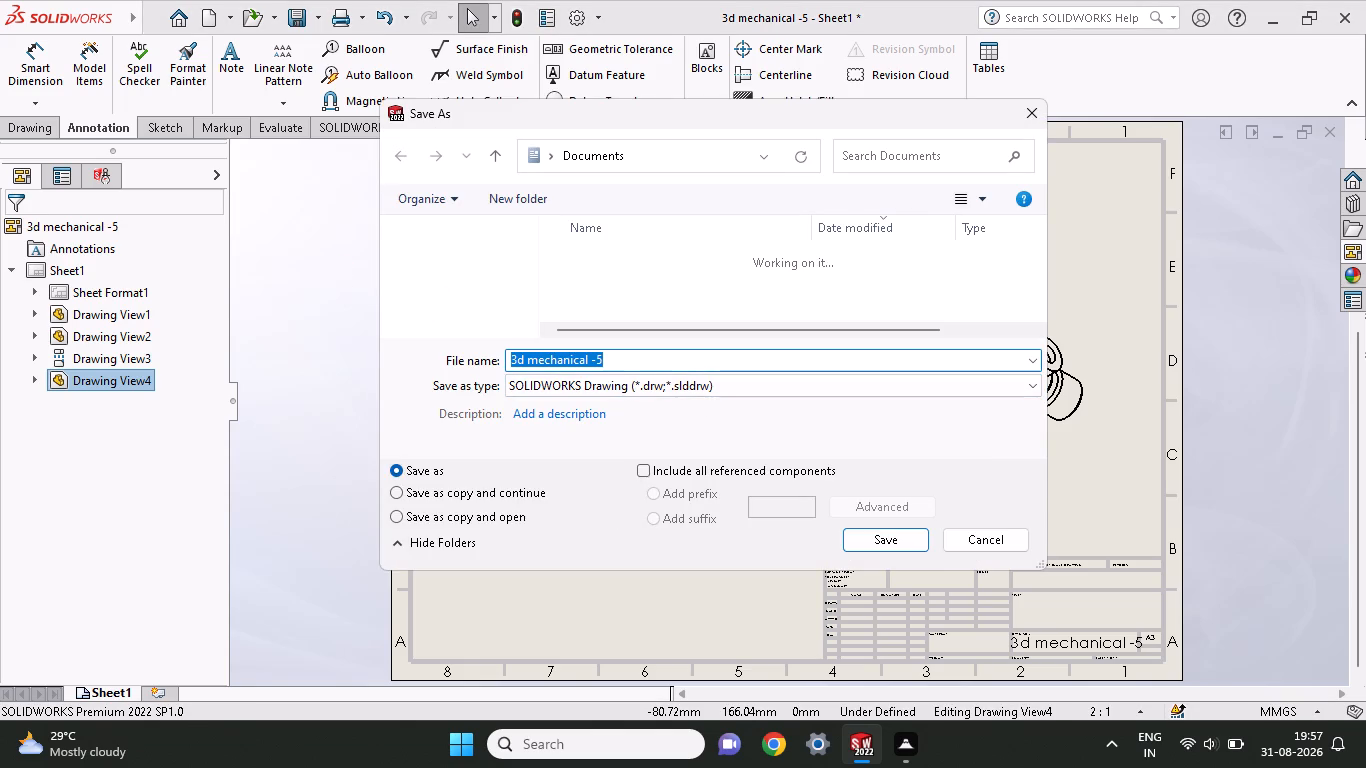
left_click(635, 357)
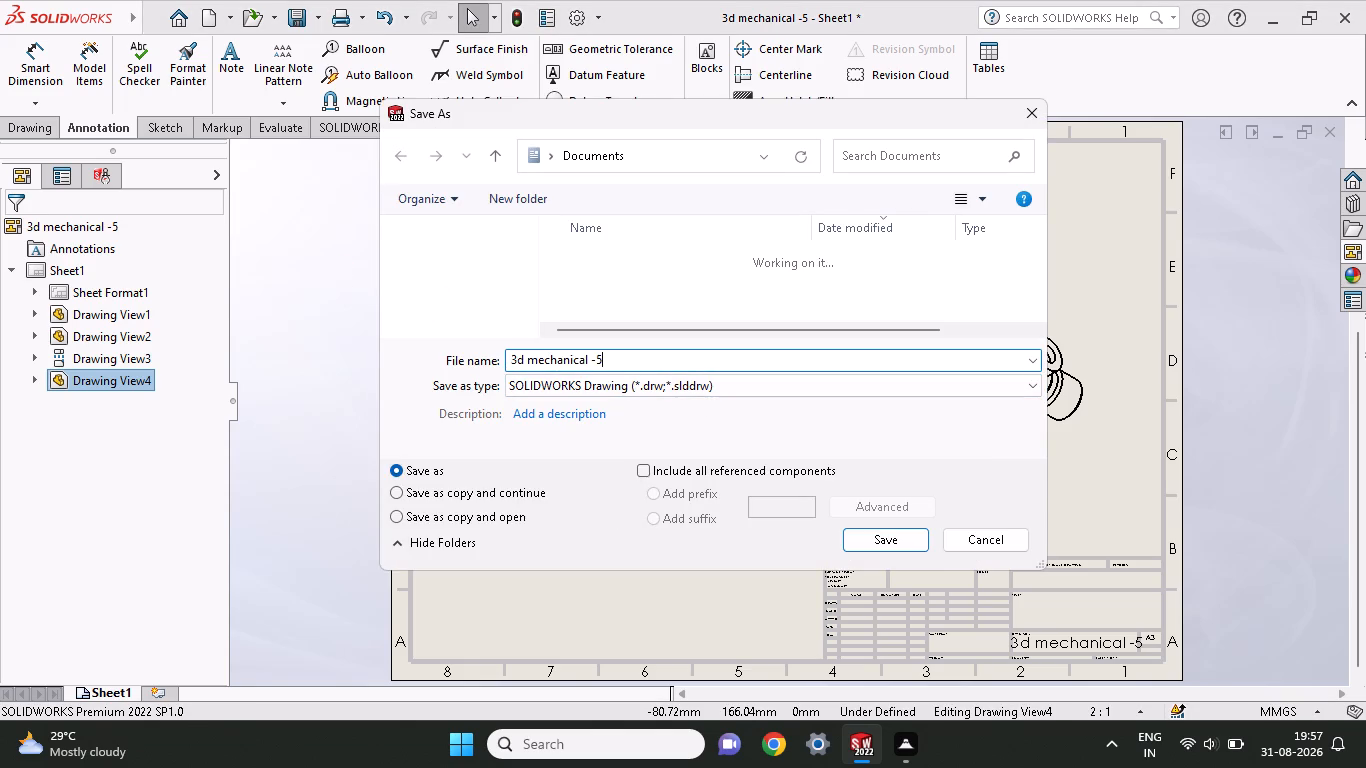
key("space")
key("d")
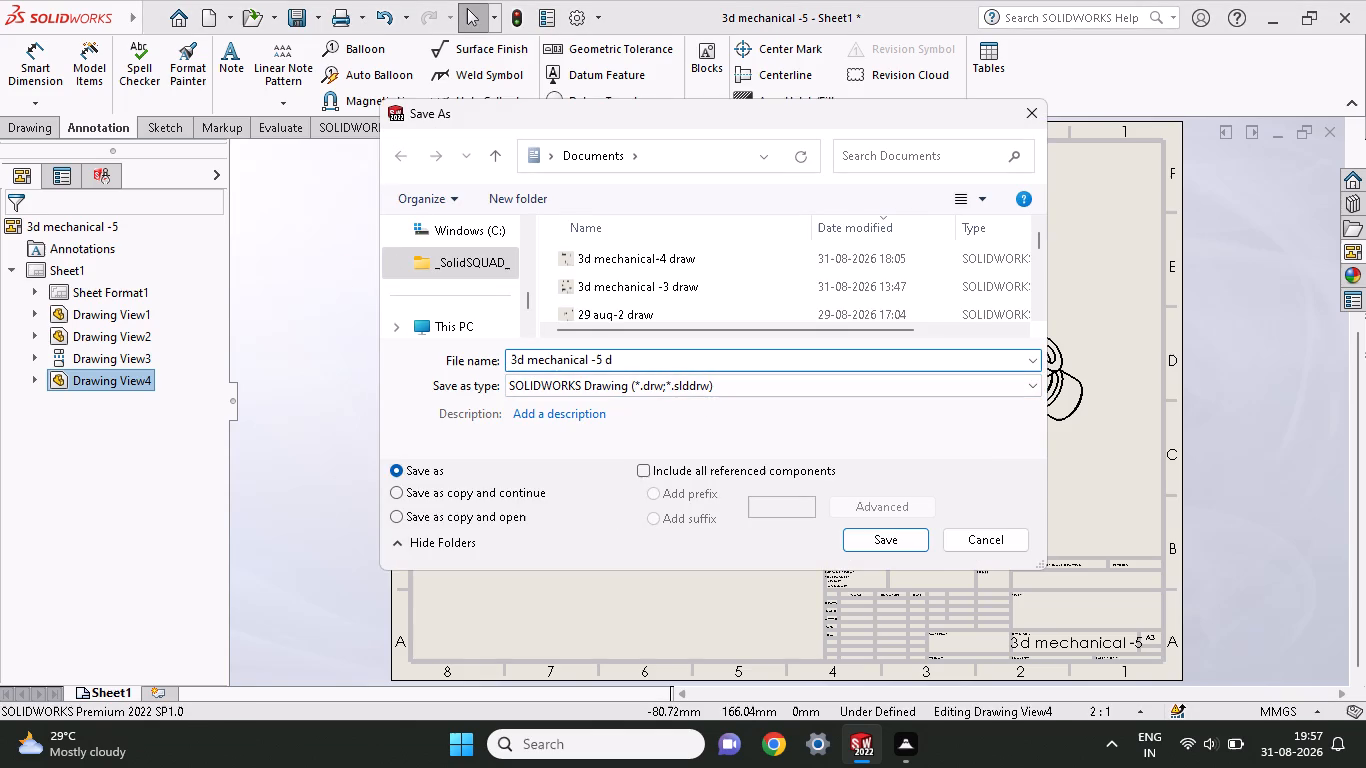
type("raw")
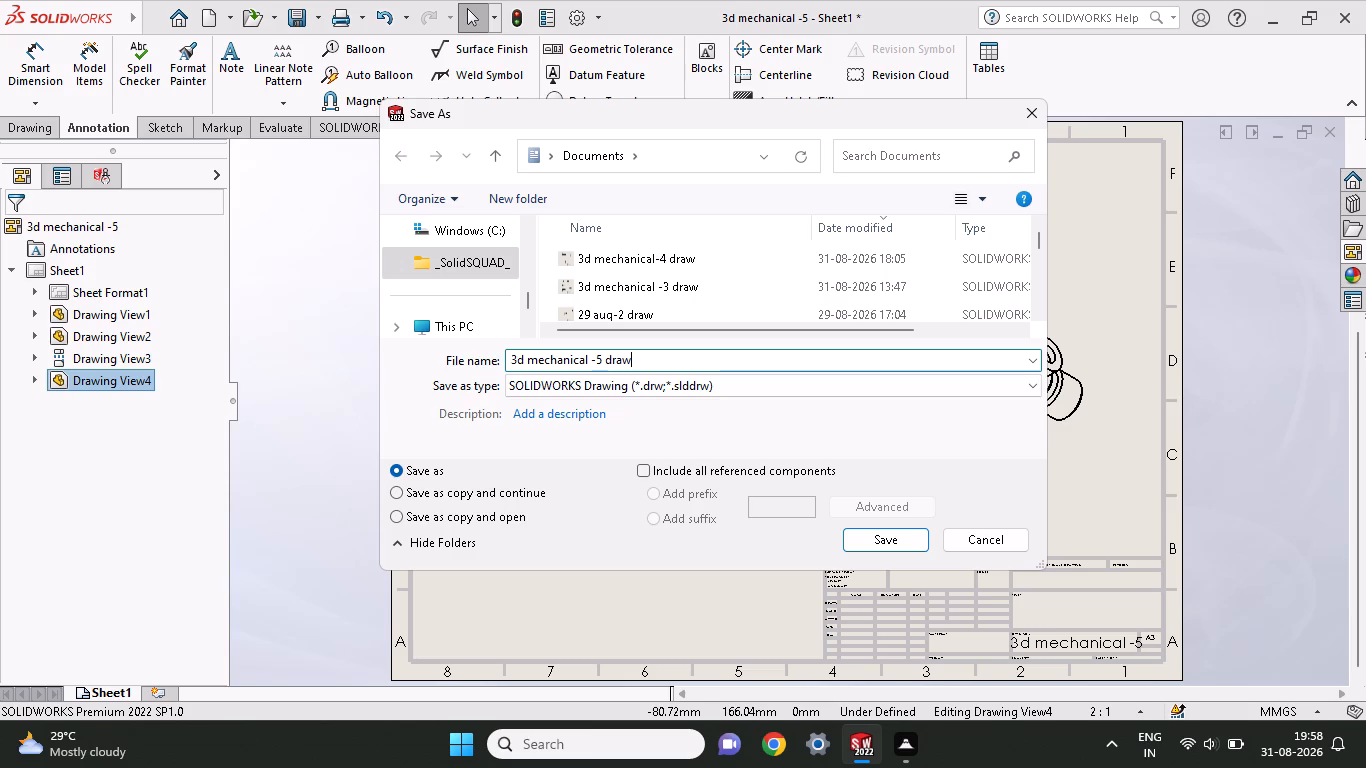
left_click(900, 542)
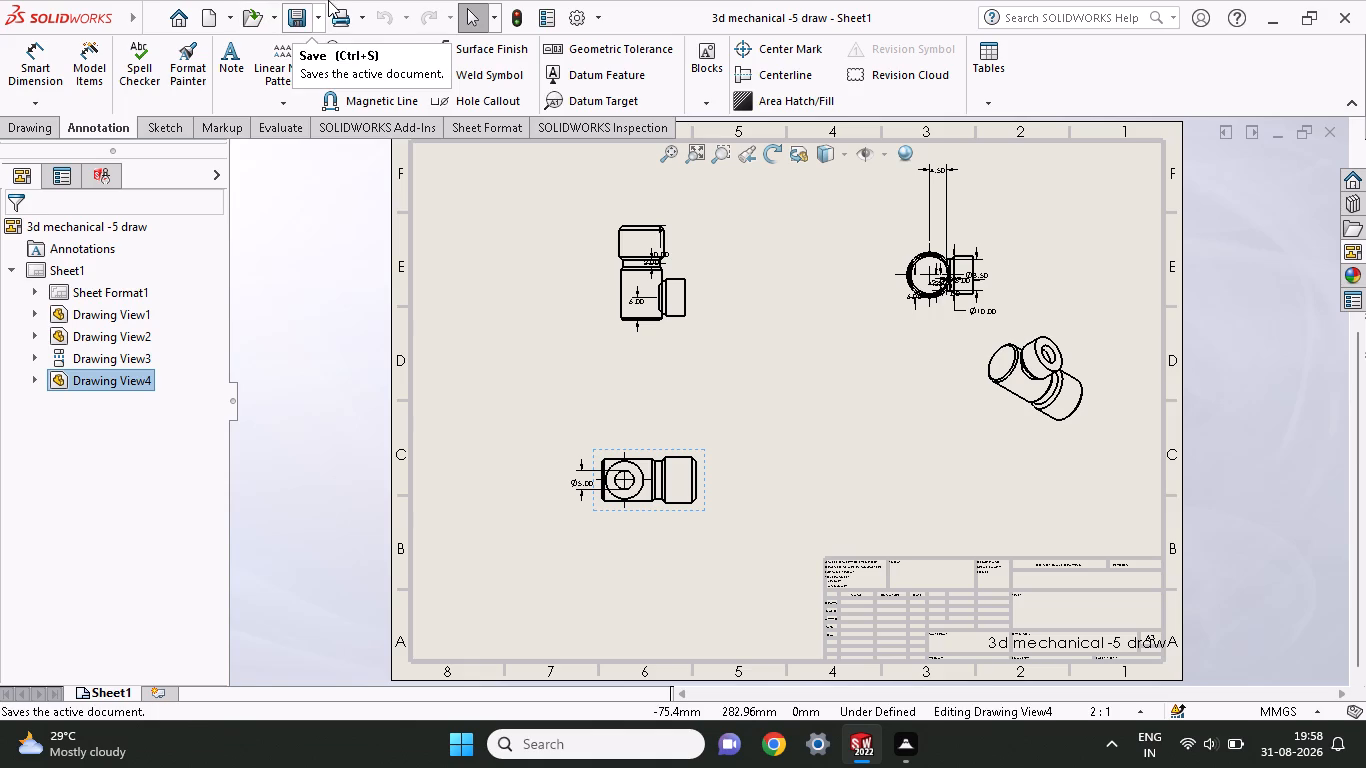
Export the drawing to the Documents folder as a PDF named "3d mechanical -5 draw".
left_click(320, 24)
left_click(333, 72)
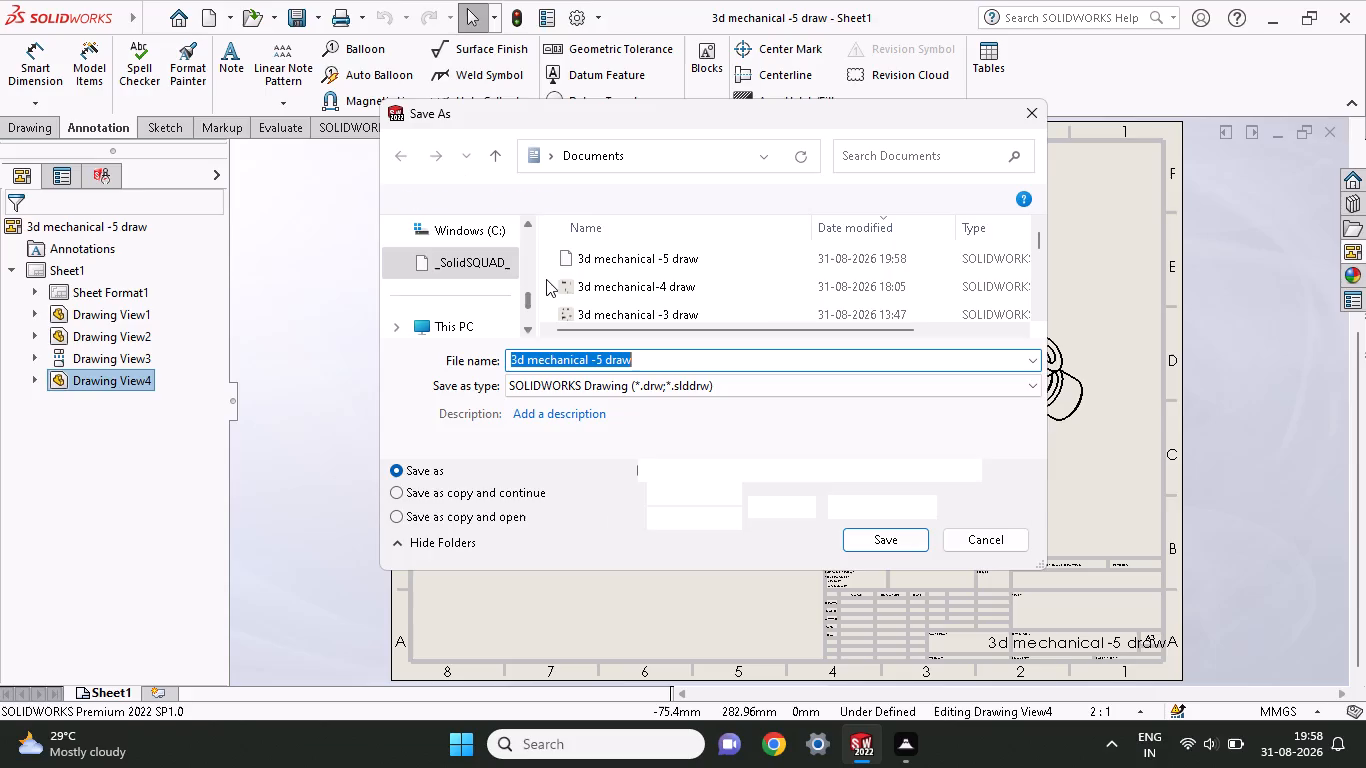
left_click(642, 388)
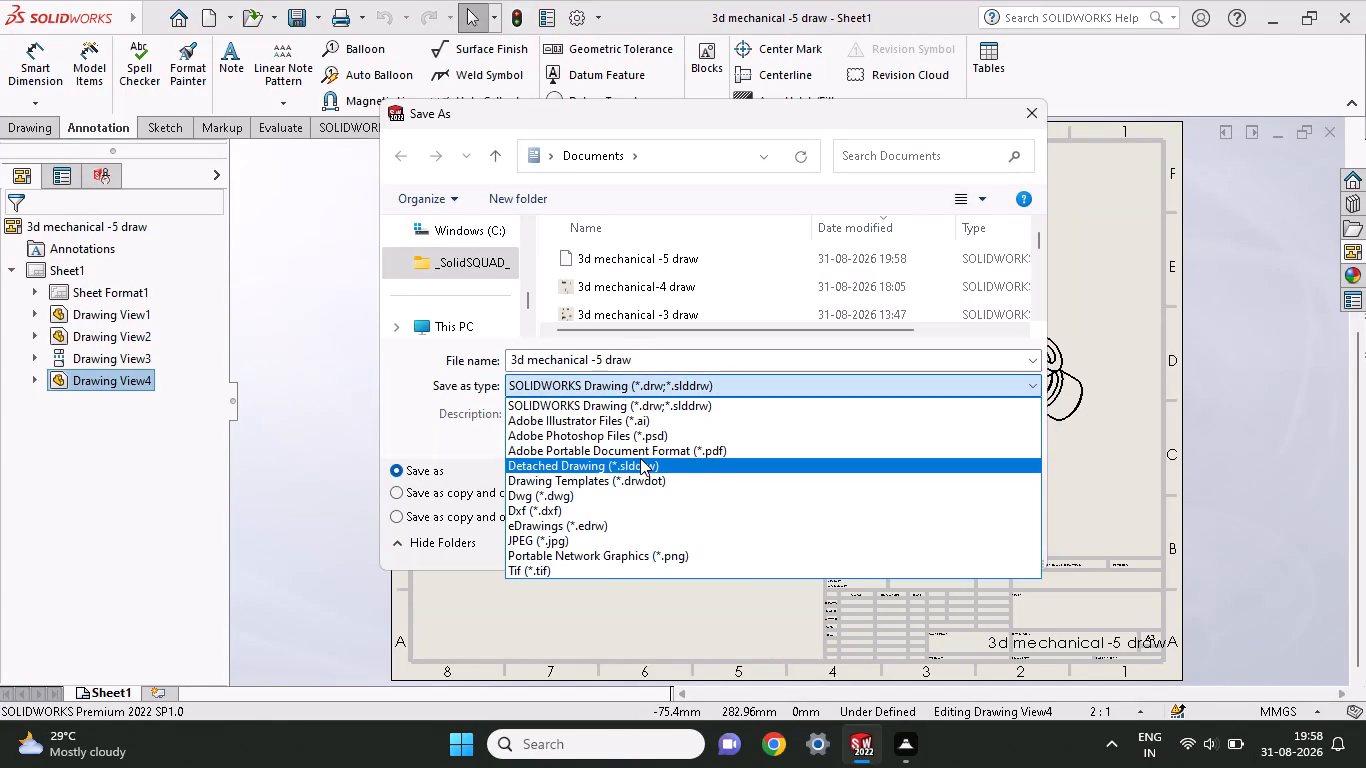
left_click(640, 449)
left_click(872, 560)
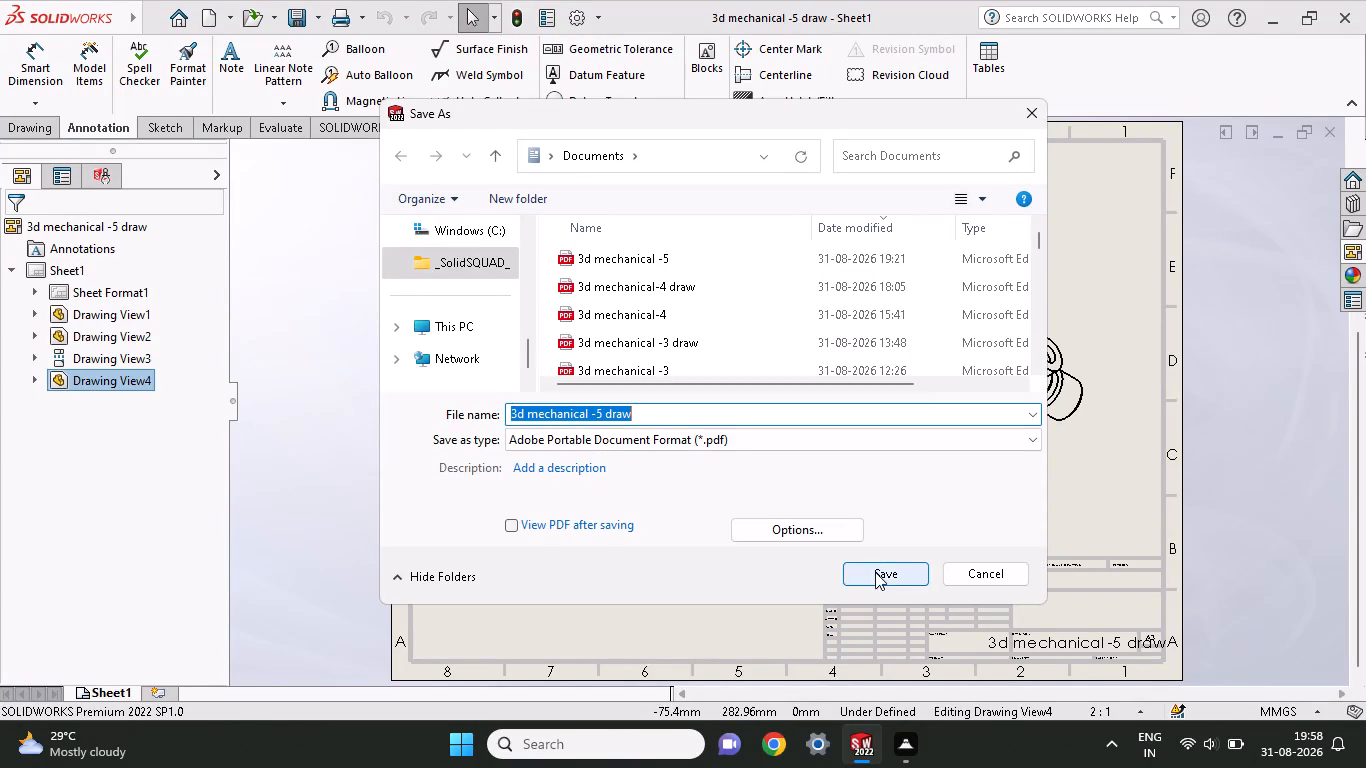
left_click(875, 572)
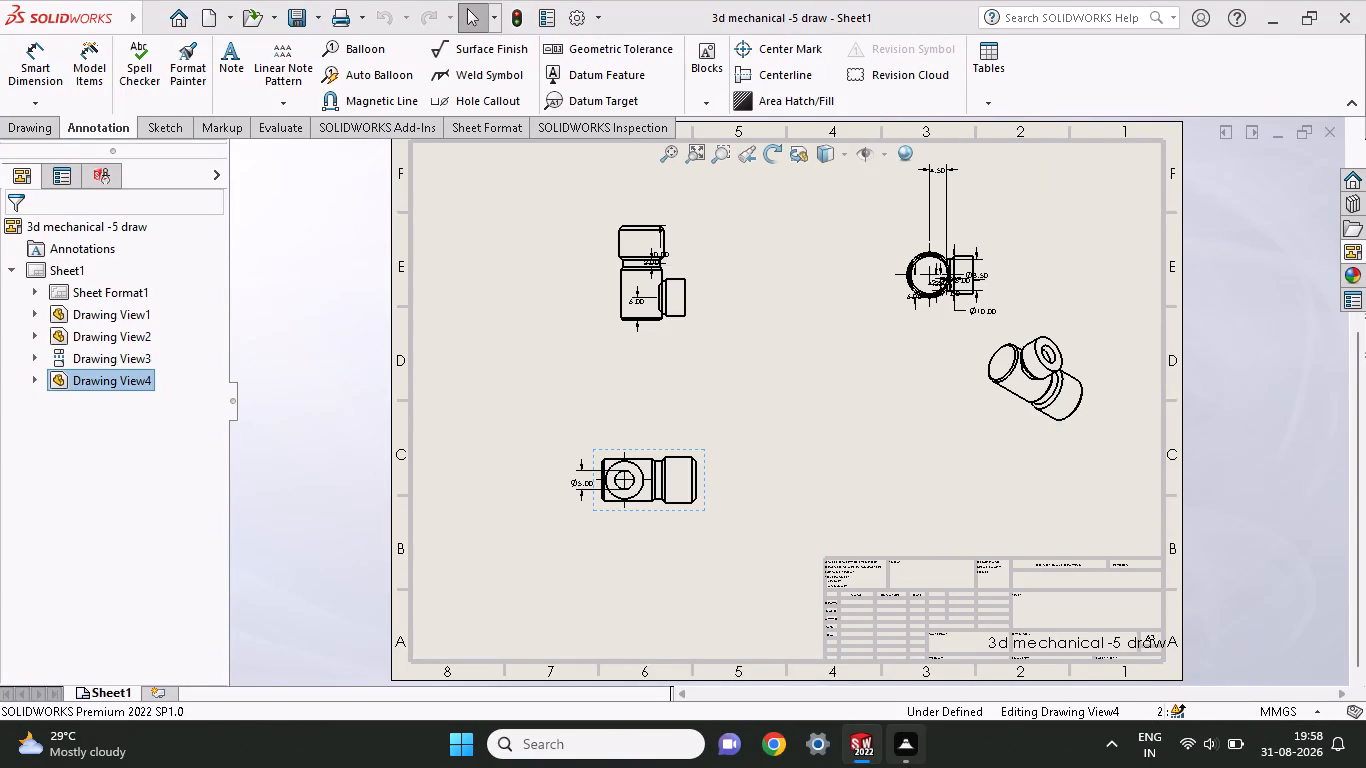